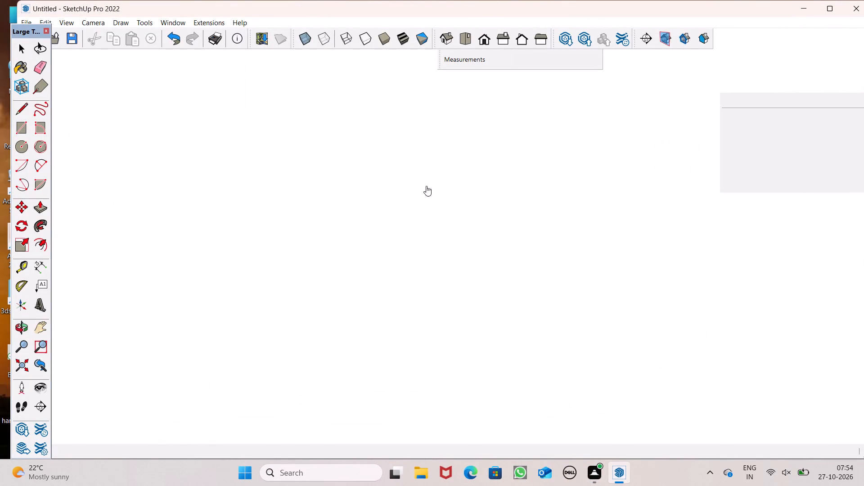
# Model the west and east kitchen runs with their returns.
# Switch the camera to the top view of the empty model around the origin.
pyautogui.scroll(-4, 361, 199)
pyautogui.scroll(-6, 309, 210)
pyautogui.scroll(-7, 261, 225)
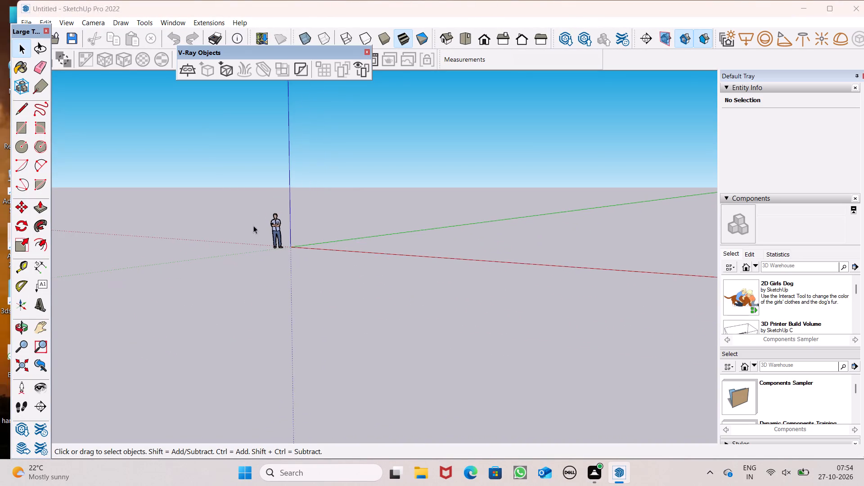
pyautogui.moveTo(268, 271); pyautogui.dragTo(443, 373, button='middle')
pyautogui.middleClick(460, 382)
pyautogui.moveTo(460, 382); pyautogui.dragTo(460, 374, button='middle')
pyautogui.click(466, 45)
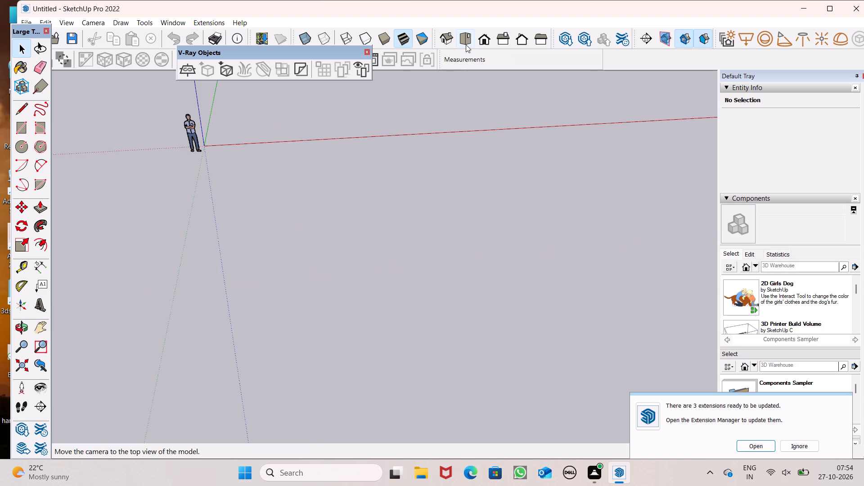
pyautogui.scroll(-20, 324, 262)
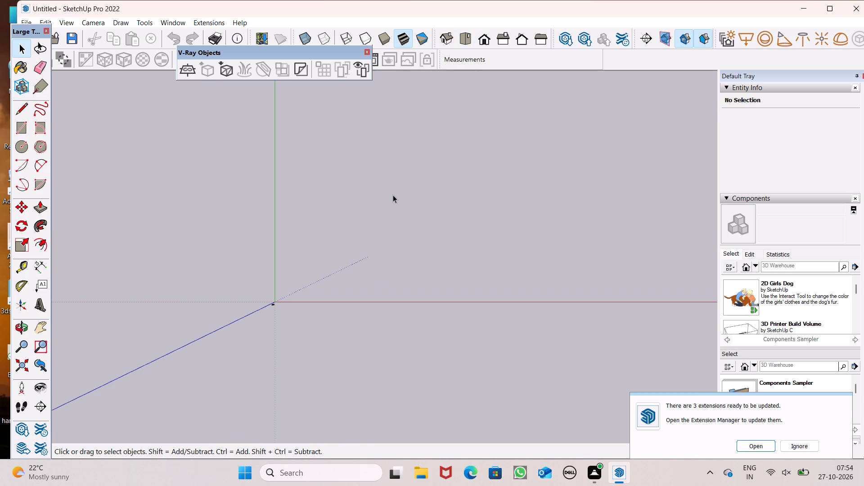
pyautogui.scroll(7, 393, 195)
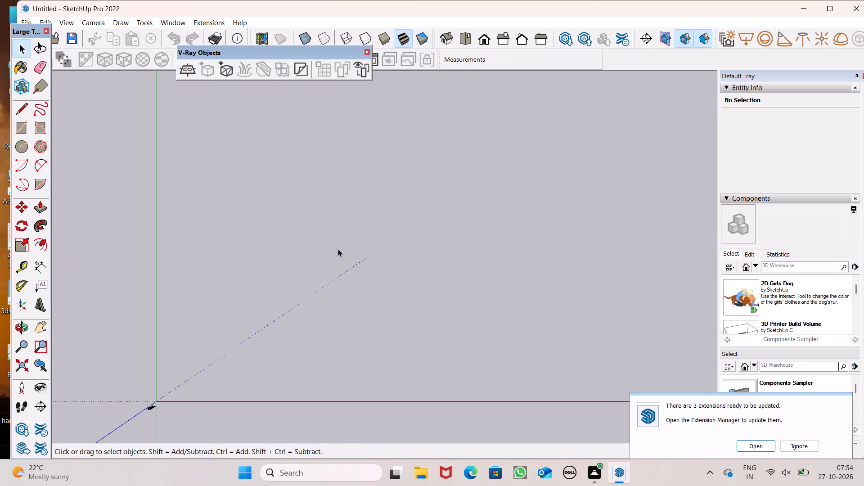
pyautogui.scroll(-4, 360, 239)
pyautogui.scroll(2, 397, 221)
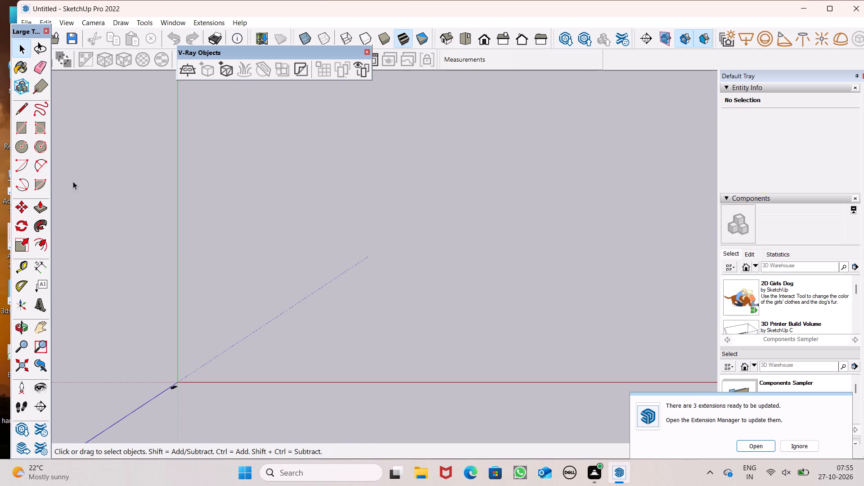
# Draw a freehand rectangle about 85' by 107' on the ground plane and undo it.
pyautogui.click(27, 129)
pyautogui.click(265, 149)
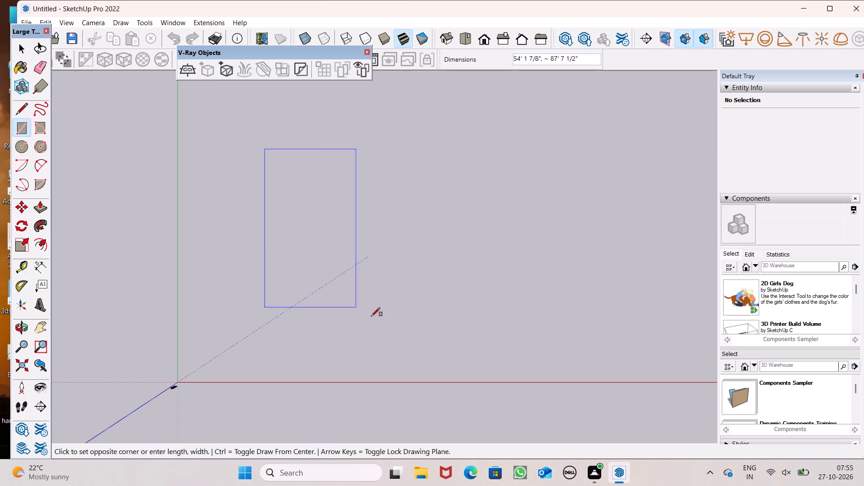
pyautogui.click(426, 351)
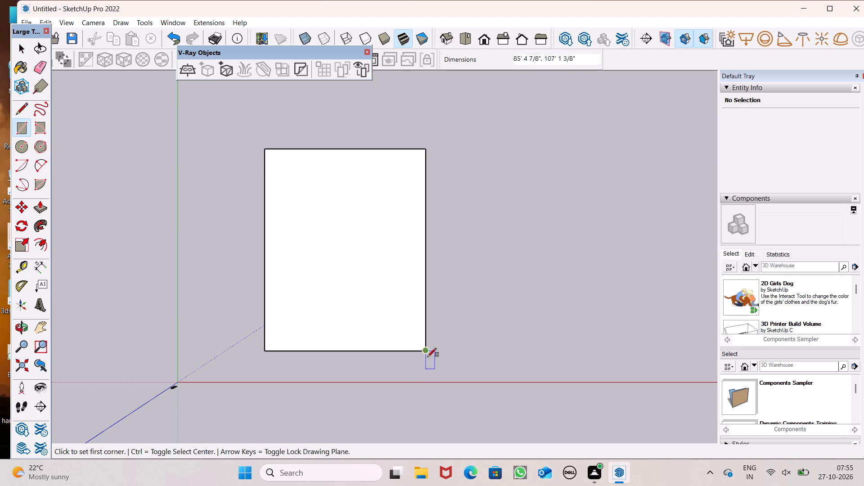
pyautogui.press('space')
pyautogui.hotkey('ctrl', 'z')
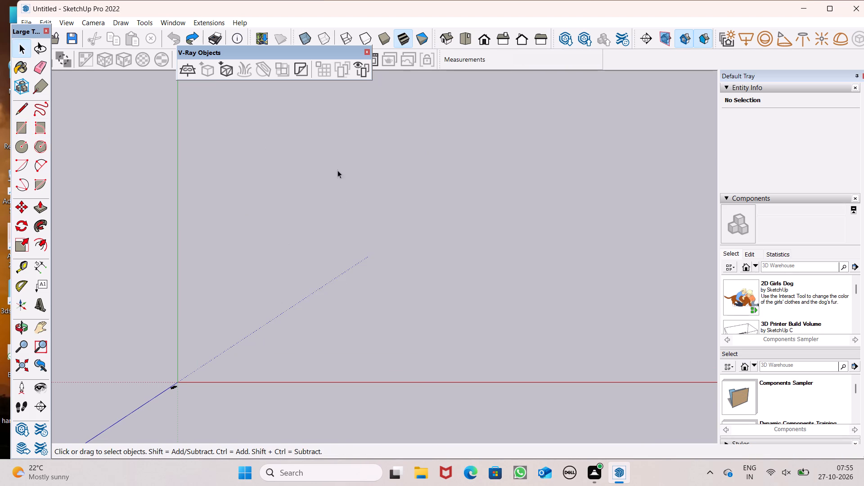
# Draw a 20' by 15' rectangle on the ground plane near the origin, its long side parallel to the red axis.
pyautogui.scroll(-8, 333, 216)
pyautogui.scroll(9, 279, 322)
pyautogui.scroll(4, 249, 226)
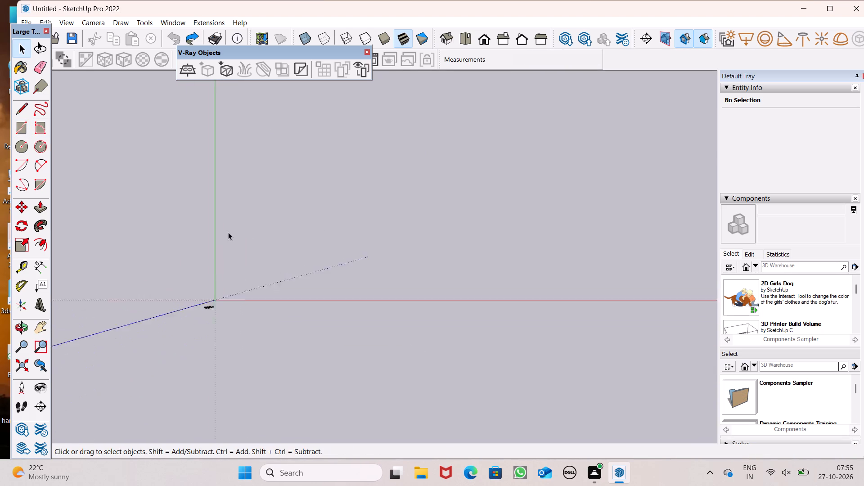
pyautogui.scroll(5, 228, 232)
pyautogui.scroll(6, 374, 231)
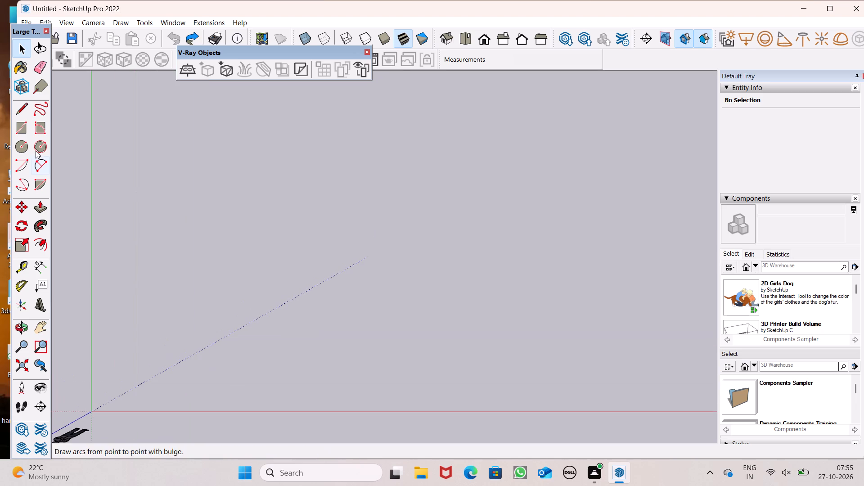
pyautogui.click(23, 130)
pyautogui.click(150, 126)
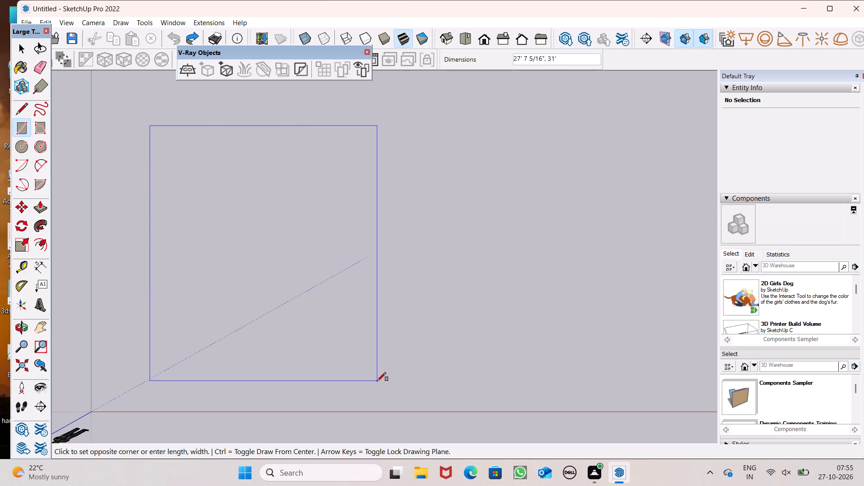
pyautogui.write("20',15'")
pyautogui.press('Return')
pyautogui.press('space')
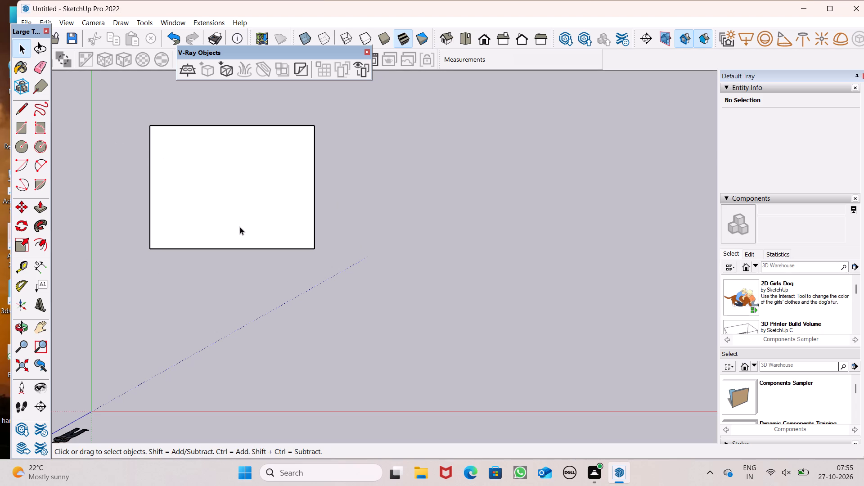
# Move the whole rectangle, face and edges, further away from the green axis, and clear the selection.
pyautogui.scroll(-1, 264, 204)
pyautogui.scroll(2, 260, 199)
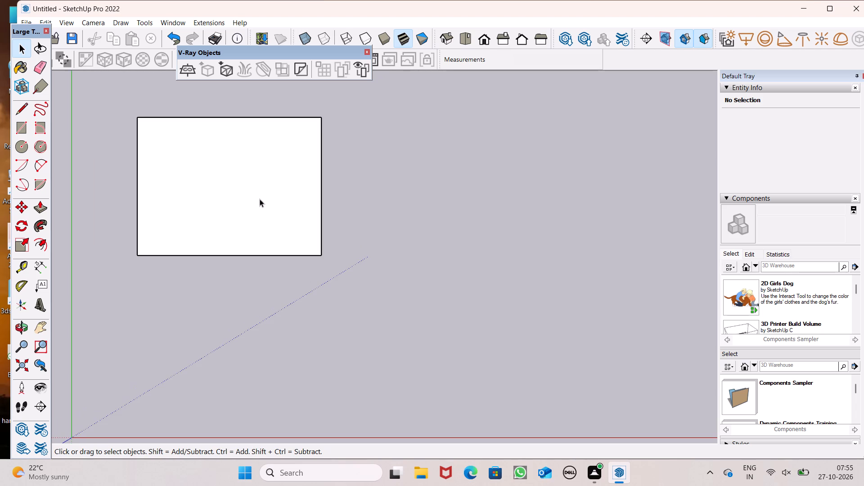
pyautogui.doubleClick(260, 199)
pyautogui.press('m')
pyautogui.press('Return')
pyautogui.moveTo(276, 203); pyautogui.dragTo(356, 213)
pyautogui.press('space')
pyautogui.moveTo(511, 262); pyautogui.dragTo(513, 270)
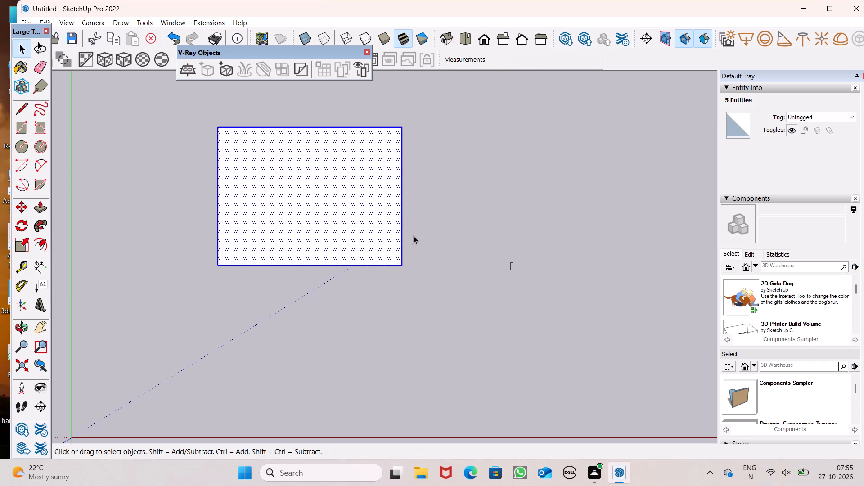
# Push/Pull the rectangle face up 10' to make a solid box.
pyautogui.scroll(-4, 411, 237)
pyautogui.moveTo(386, 247); pyautogui.dragTo(334, 65, button='middle')
pyautogui.scroll(1, 300, 311)
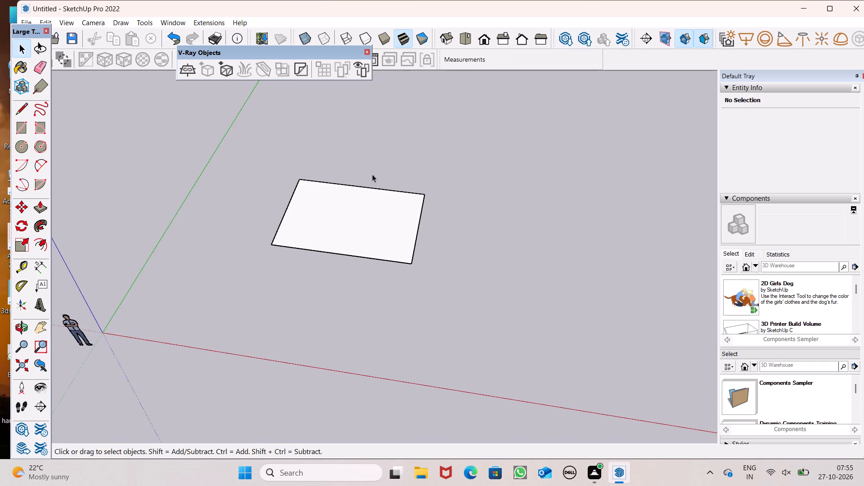
pyautogui.moveTo(313, 245); pyautogui.dragTo(345, 365, button='middle')
pyautogui.middleClick(345, 365)
pyautogui.moveTo(350, 337); pyautogui.dragTo(360, 351, button='middle')
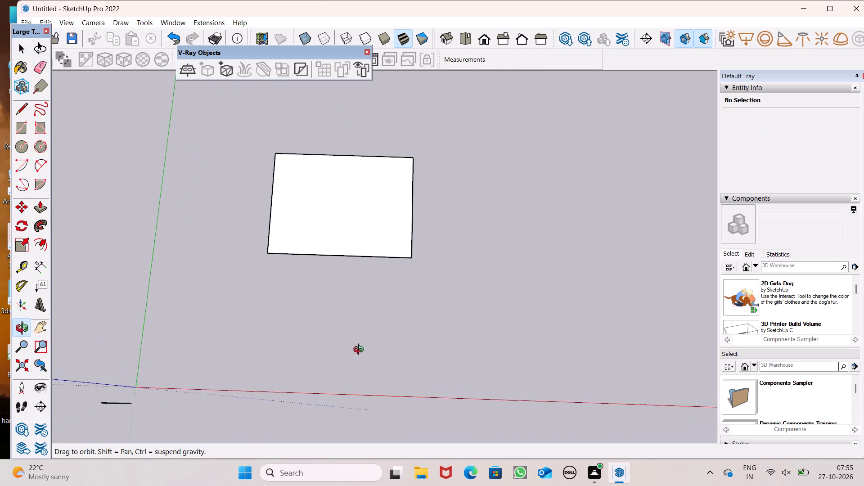
pyautogui.moveTo(360, 351); pyautogui.dragTo(368, 363, button='middle')
pyautogui.scroll(-2, 361, 251)
pyautogui.click(42, 209)
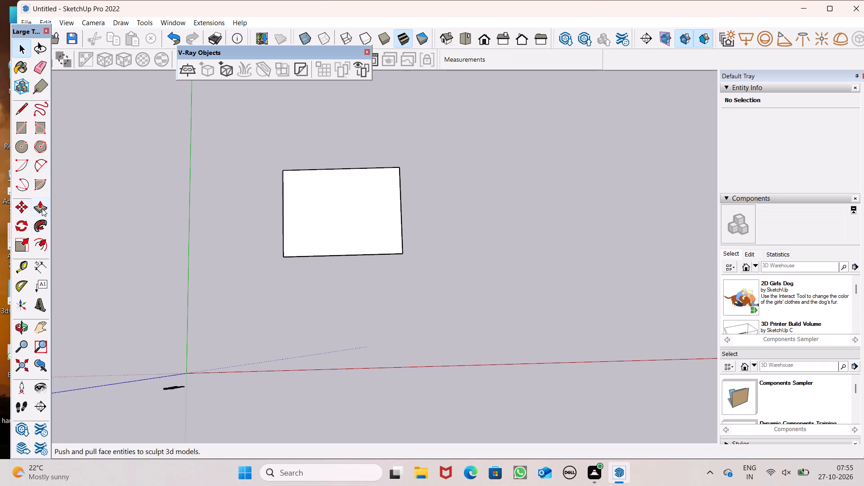
pyautogui.moveTo(314, 243); pyautogui.dragTo(303, 153)
pyautogui.write("10'")
pyautogui.press('Return')
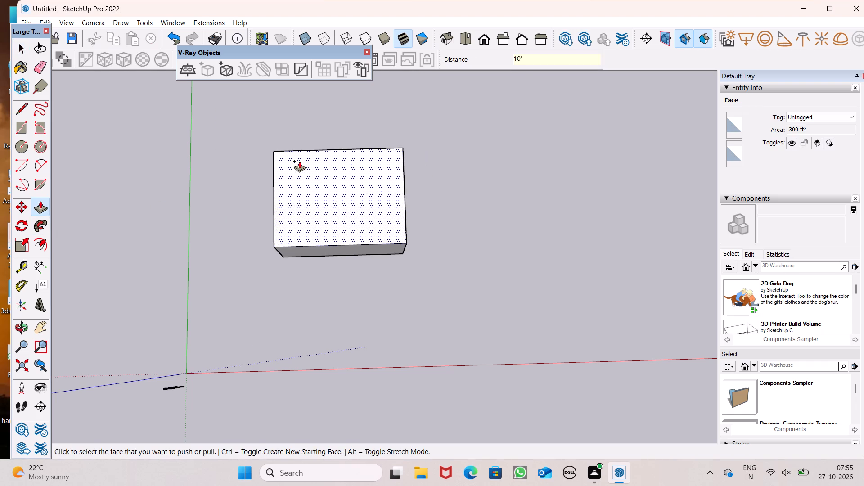
# Measure the box's height along a vertical edge of its front face with the Dimension tool.
pyautogui.scroll(-1, 296, 211)
pyautogui.moveTo(369, 264); pyautogui.dragTo(325, 69, button='middle')
pyautogui.moveTo(344, 265); pyautogui.dragTo(391, 144, button='middle')
pyautogui.press('space')
pyautogui.scroll(1, 378, 193)
pyautogui.scroll(2, 297, 293)
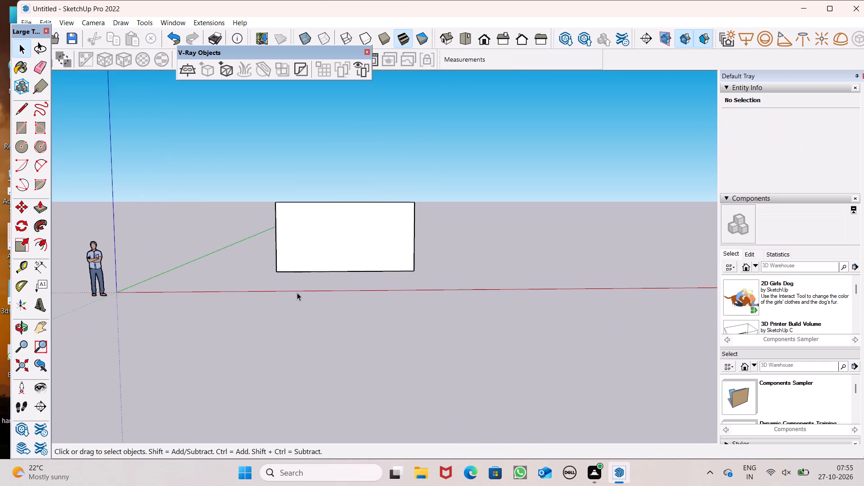
pyautogui.click(37, 266)
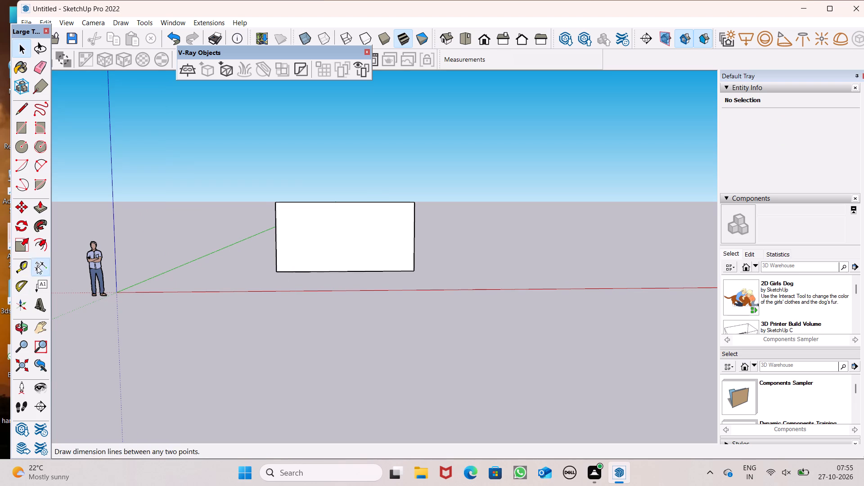
pyautogui.click(278, 202)
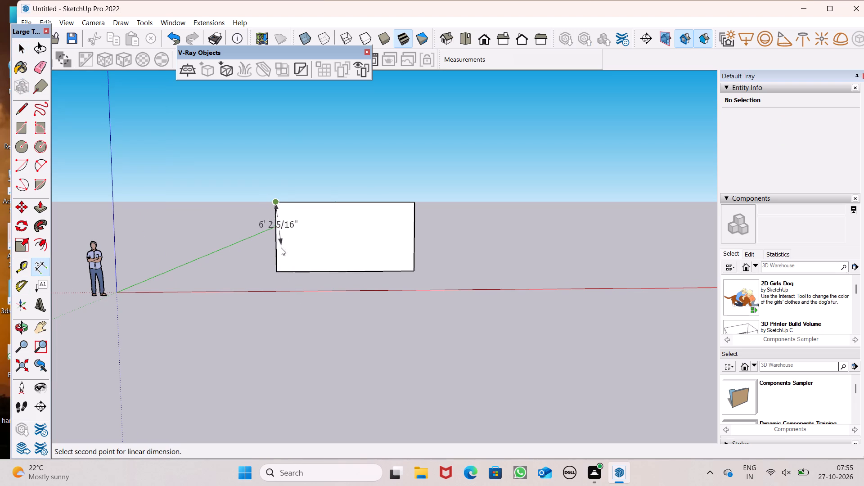
pyautogui.click(279, 273)
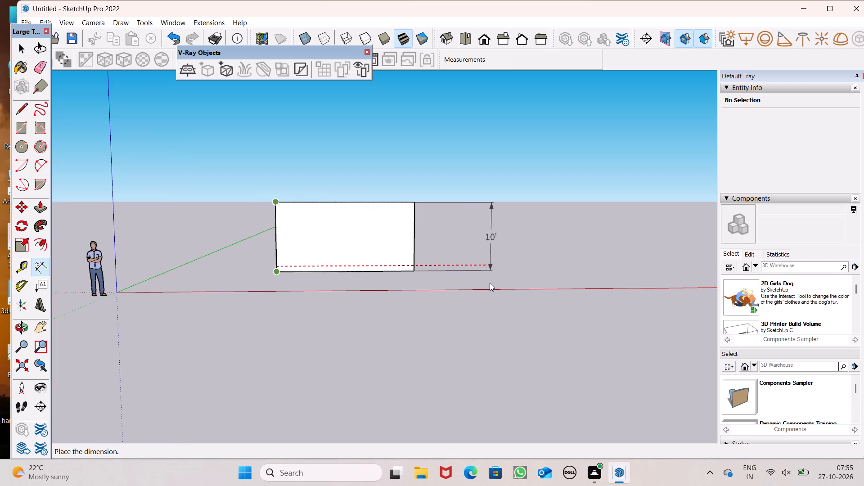
pyautogui.press('space')
# Erase the edge shared by the box's top and front faces to open up the room.
pyautogui.scroll(-3, 308, 258)
pyautogui.moveTo(329, 306); pyautogui.dragTo(313, 402, button='middle')
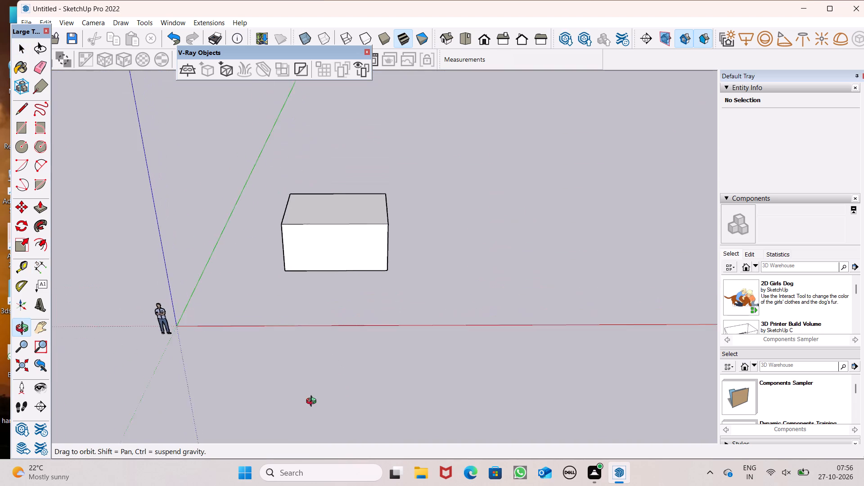
pyautogui.moveTo(313, 402); pyautogui.dragTo(301, 374, button='middle')
pyautogui.scroll(1, 288, 296)
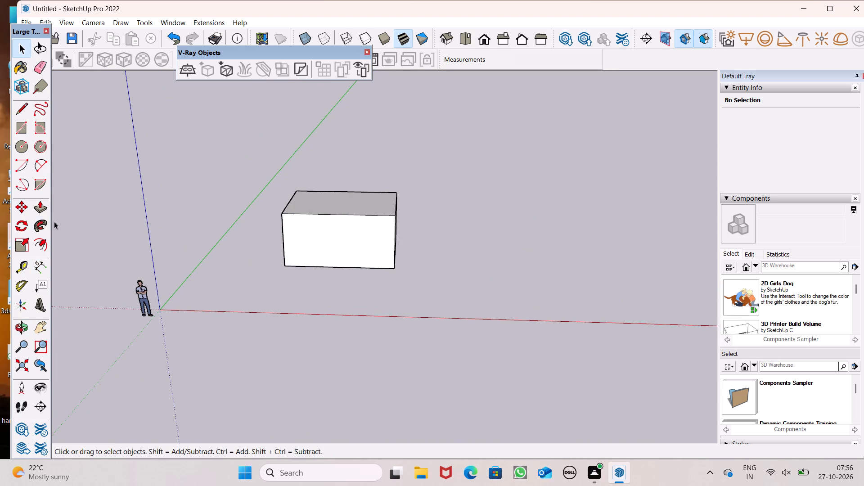
pyautogui.click(40, 58)
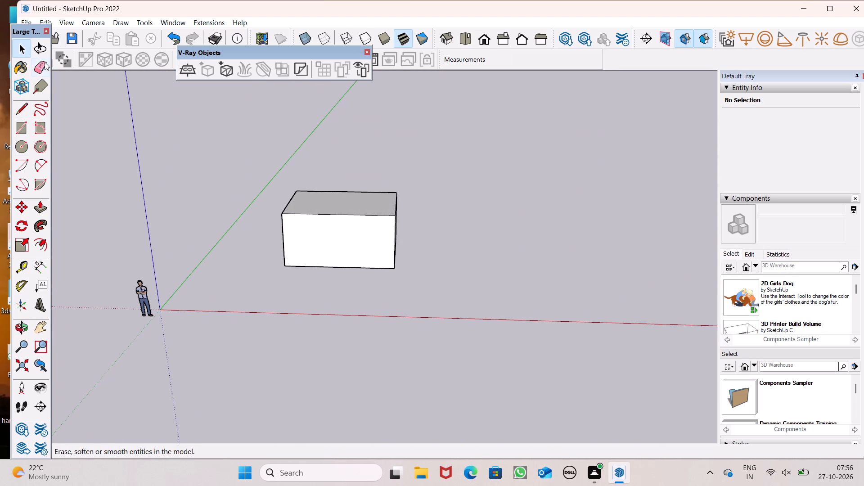
pyautogui.click(40, 67)
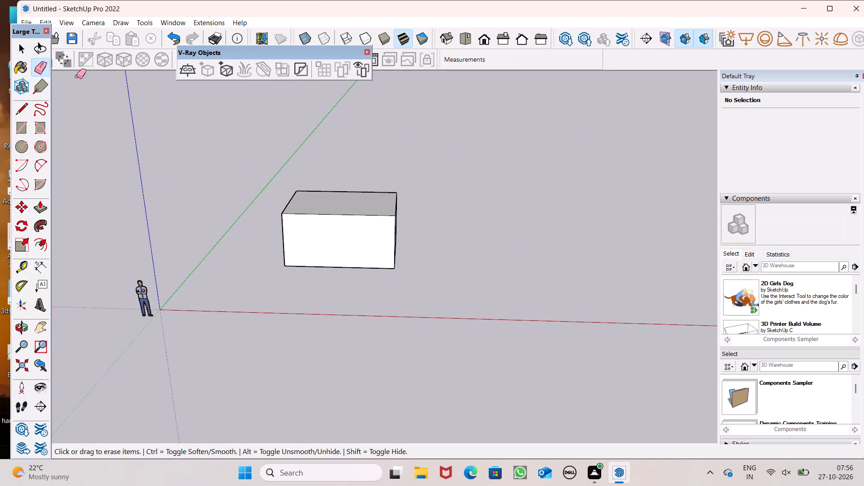
pyautogui.click(303, 215)
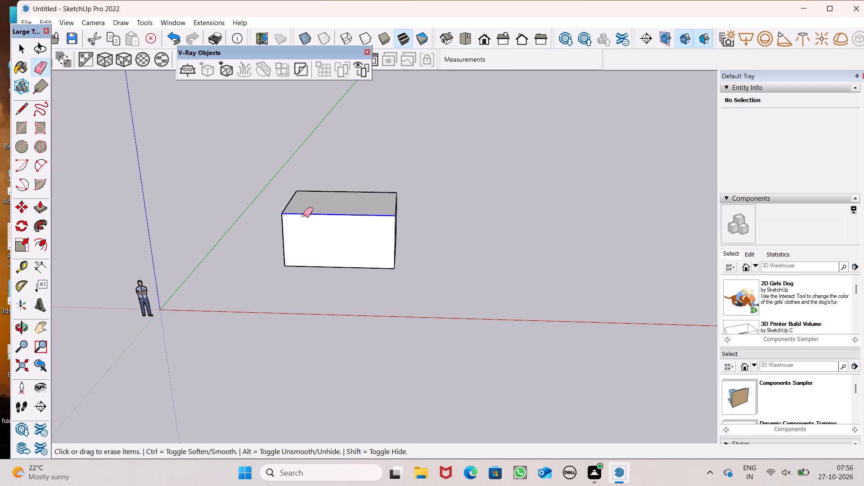
# Examine the opened room's floor and three walls from both sides and from the front.
pyautogui.moveTo(343, 255); pyautogui.dragTo(458, 242, button='middle')
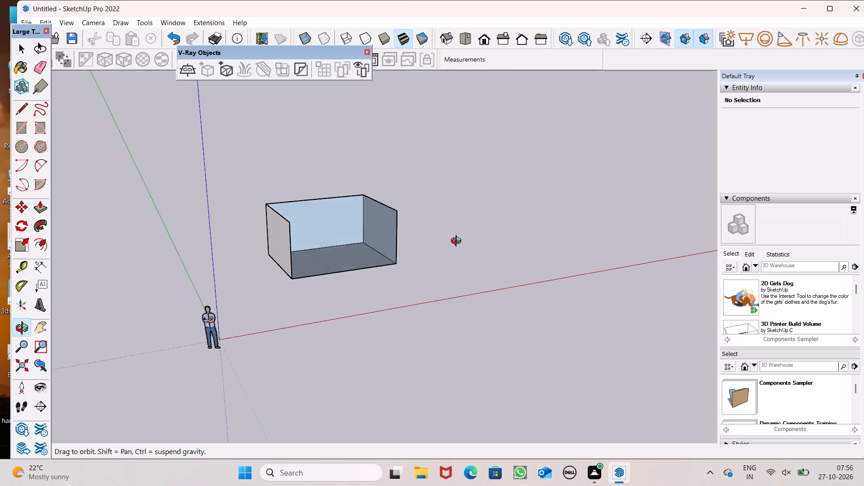
pyautogui.moveTo(458, 242); pyautogui.dragTo(430, 269, button='middle')
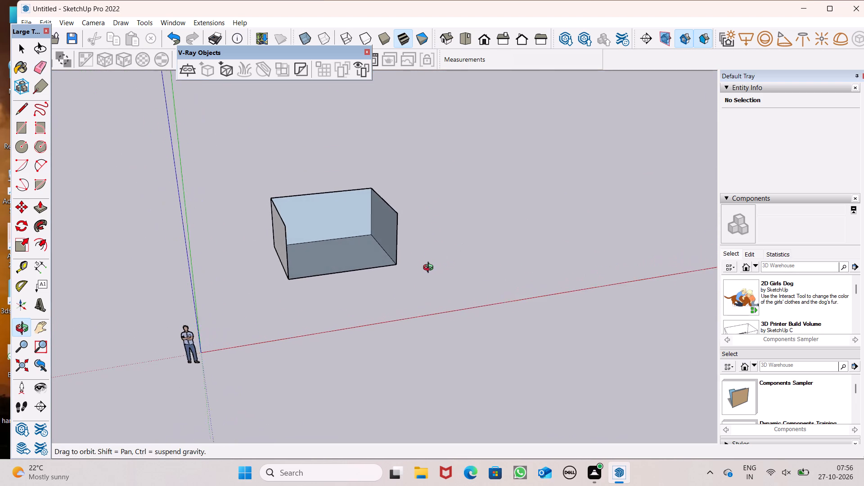
pyautogui.moveTo(430, 269); pyautogui.dragTo(403, 291, button='middle')
pyautogui.scroll(3, 358, 262)
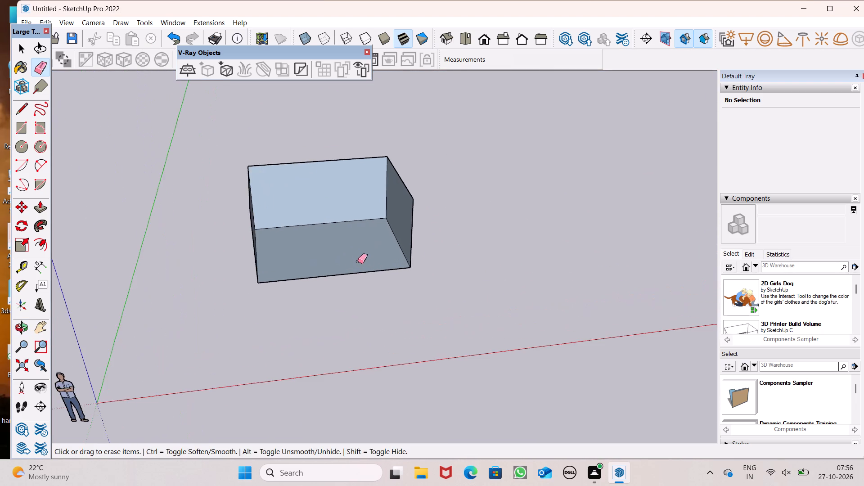
pyautogui.scroll(-4, 343, 252)
pyautogui.moveTo(381, 271); pyautogui.dragTo(355, 263, button='middle')
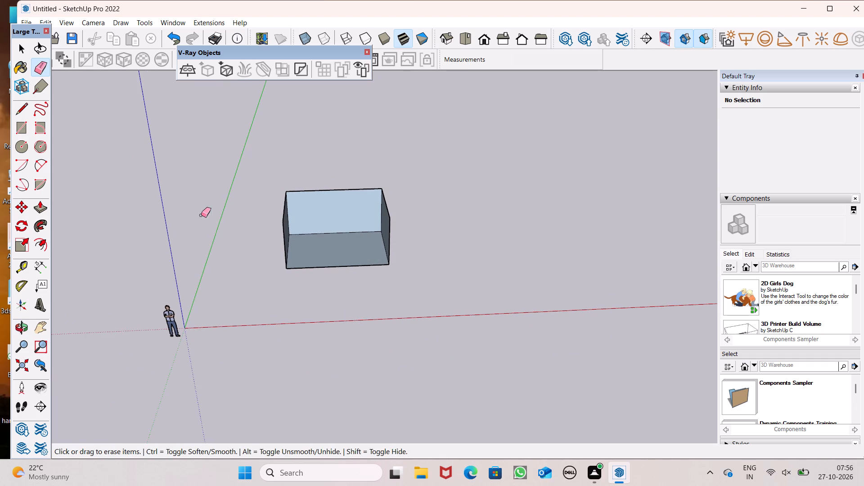
pyautogui.scroll(3, 282, 231)
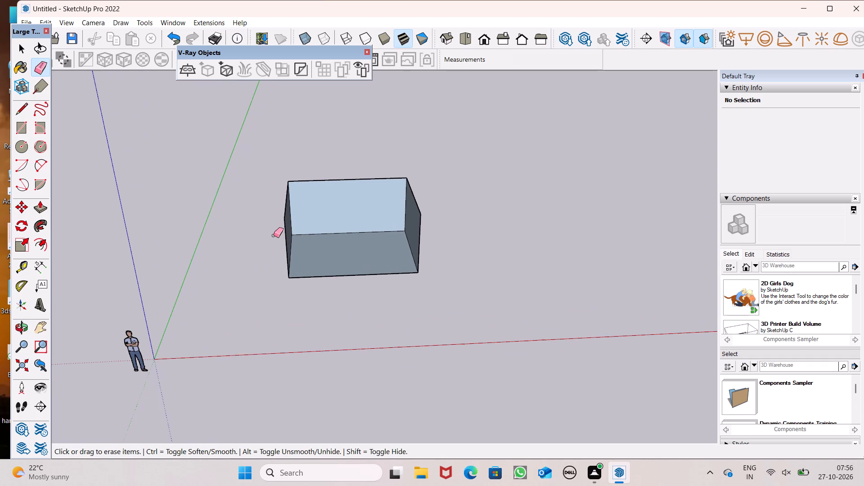
pyautogui.scroll(-1, 274, 235)
pyautogui.moveTo(302, 276); pyautogui.dragTo(175, 255, button='middle')
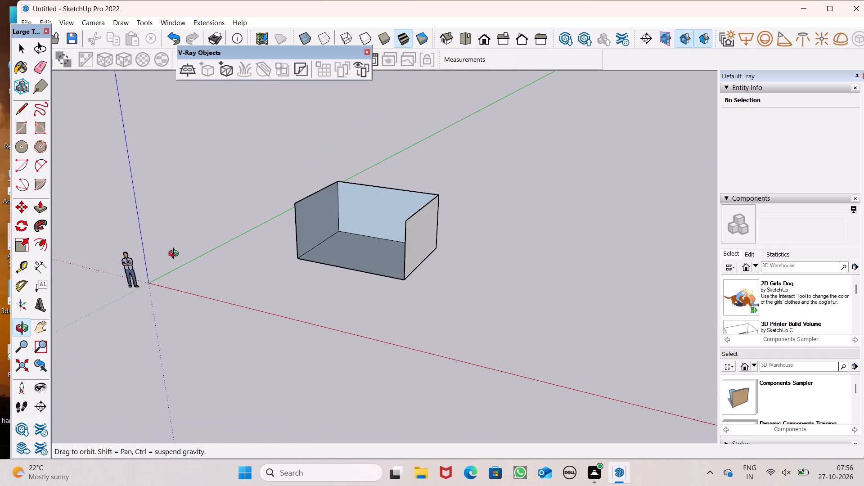
pyautogui.moveTo(175, 255); pyautogui.dragTo(414, 234, button='middle')
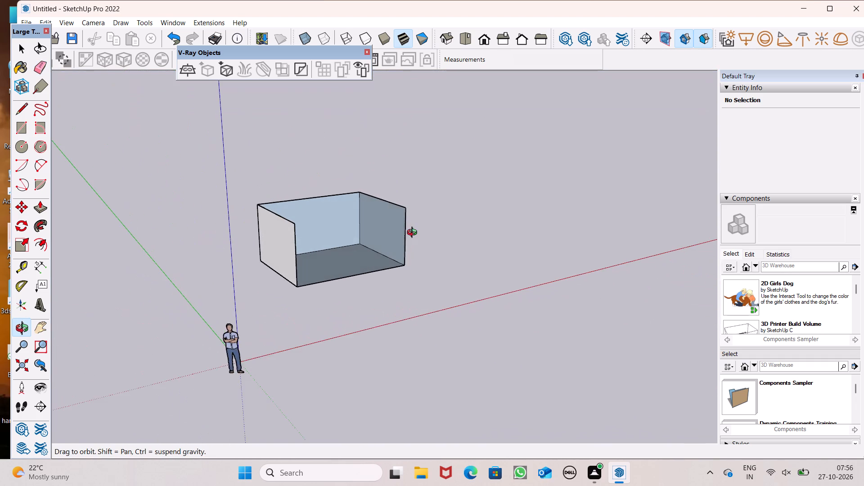
pyautogui.moveTo(414, 234); pyautogui.dragTo(295, 268, button='middle')
pyautogui.scroll(8, 340, 247)
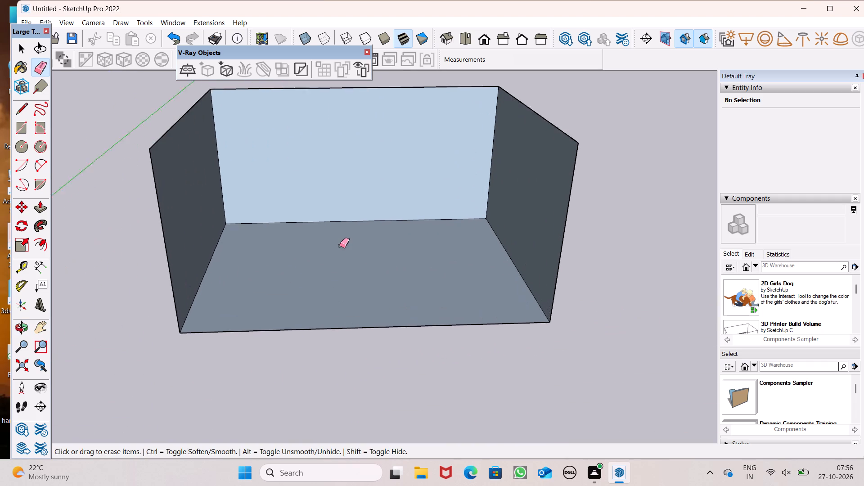
# Examine the opened room's interior, the outside of its side wall and the underside of its floor.
pyautogui.scroll(2, 340, 246)
pyautogui.scroll(-1, 377, 233)
pyautogui.moveTo(434, 225); pyautogui.dragTo(432, 163, button='middle')
pyautogui.scroll(1, 436, 206)
pyautogui.scroll(-1, 347, 220)
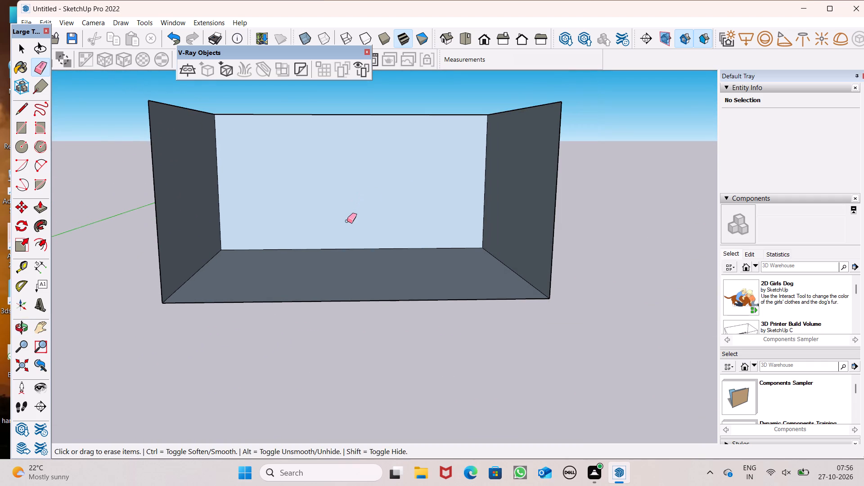
pyautogui.moveTo(548, 270); pyautogui.dragTo(393, 290, button='middle')
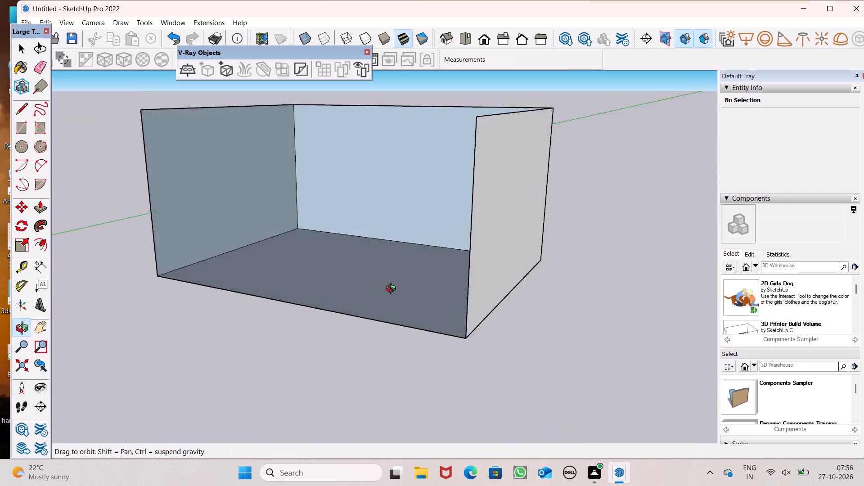
pyautogui.moveTo(393, 290); pyautogui.dragTo(521, 93, button='middle')
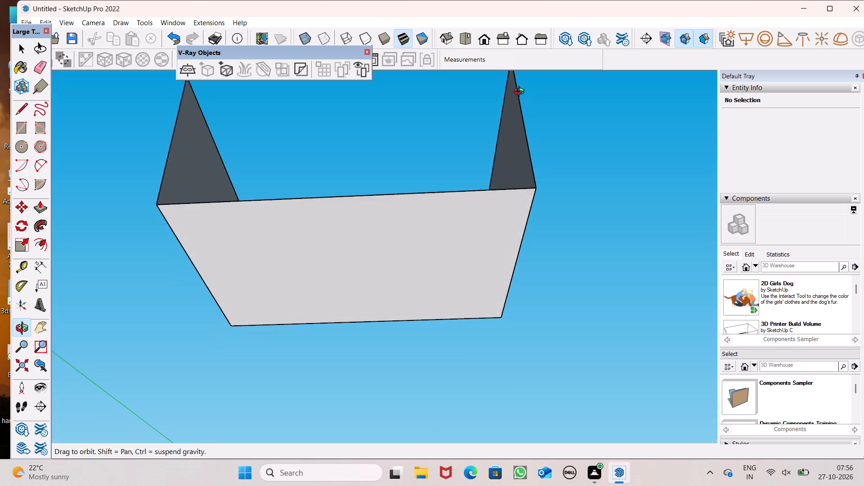
pyautogui.moveTo(521, 93); pyautogui.dragTo(526, 287, button='middle')
pyautogui.moveTo(524, 293); pyautogui.dragTo(522, 297, button='middle')
pyautogui.middleClick(517, 308)
pyautogui.moveTo(500, 275); pyautogui.dragTo(495, 274, button='middle')
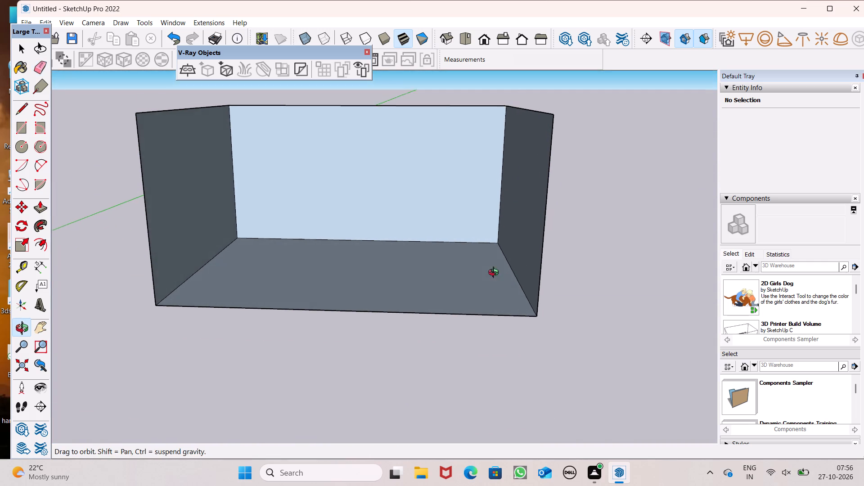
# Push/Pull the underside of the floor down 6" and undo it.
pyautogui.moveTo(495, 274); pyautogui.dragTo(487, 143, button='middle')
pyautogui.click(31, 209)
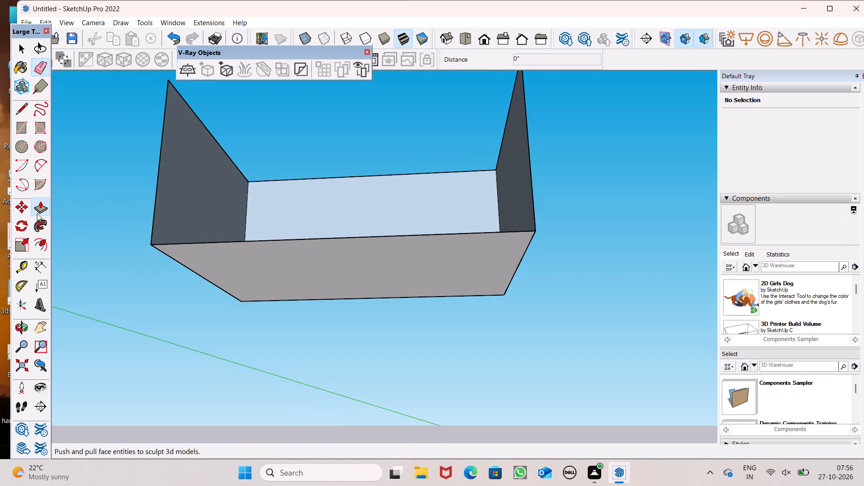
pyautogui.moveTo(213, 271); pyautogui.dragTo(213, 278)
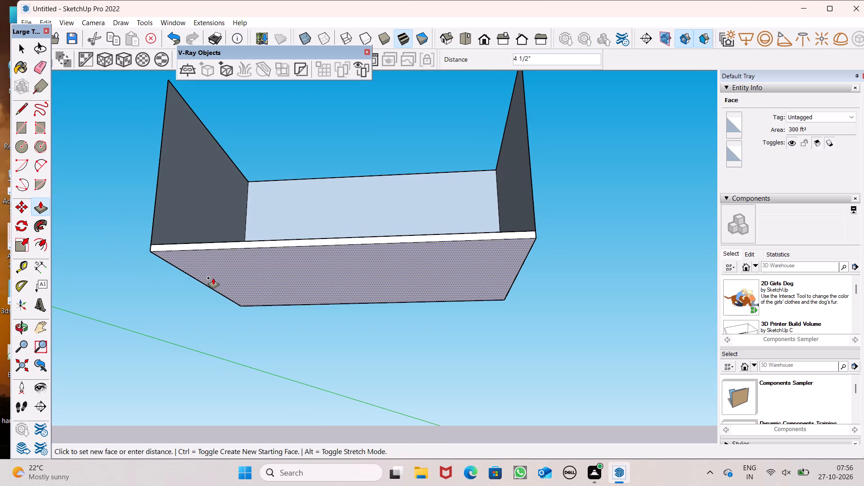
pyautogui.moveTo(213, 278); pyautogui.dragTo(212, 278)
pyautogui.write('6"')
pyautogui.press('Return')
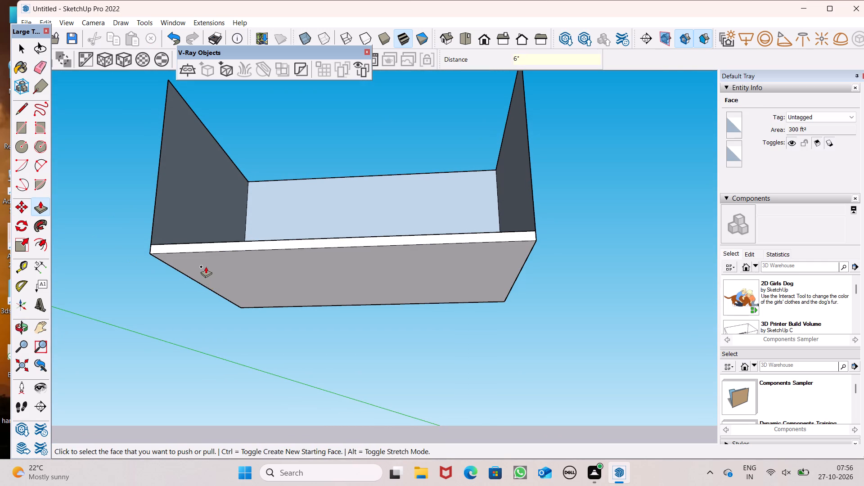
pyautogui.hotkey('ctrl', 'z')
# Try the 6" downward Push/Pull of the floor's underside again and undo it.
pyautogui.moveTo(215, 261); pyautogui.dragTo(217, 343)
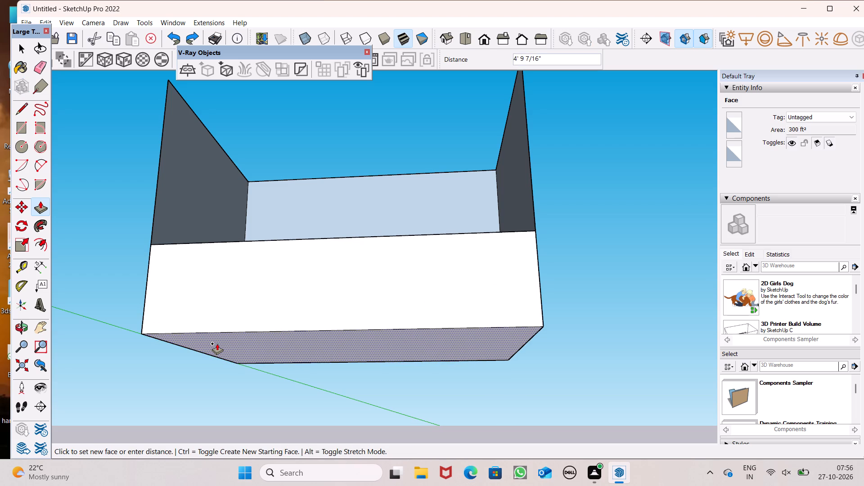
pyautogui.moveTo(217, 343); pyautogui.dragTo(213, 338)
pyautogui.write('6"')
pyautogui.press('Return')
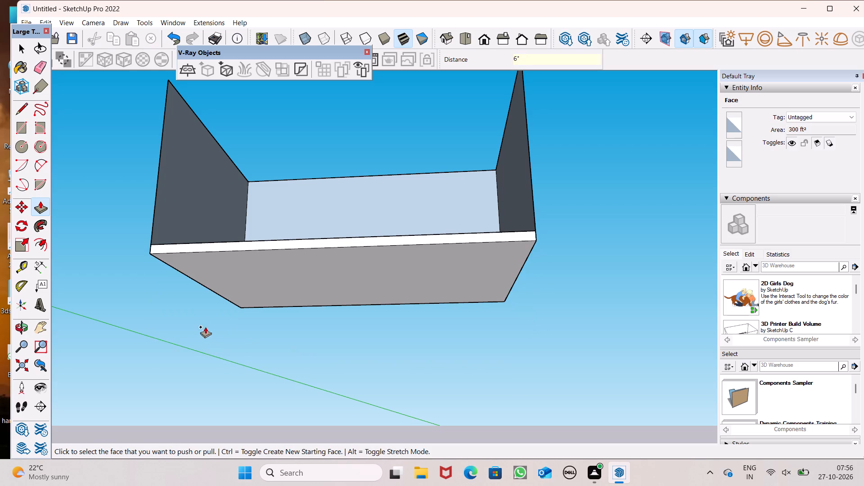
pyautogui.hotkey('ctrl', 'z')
# Push/Pull the underside of the floor down 4" to give the floor thickness.
pyautogui.moveTo(242, 263); pyautogui.dragTo(241, 286)
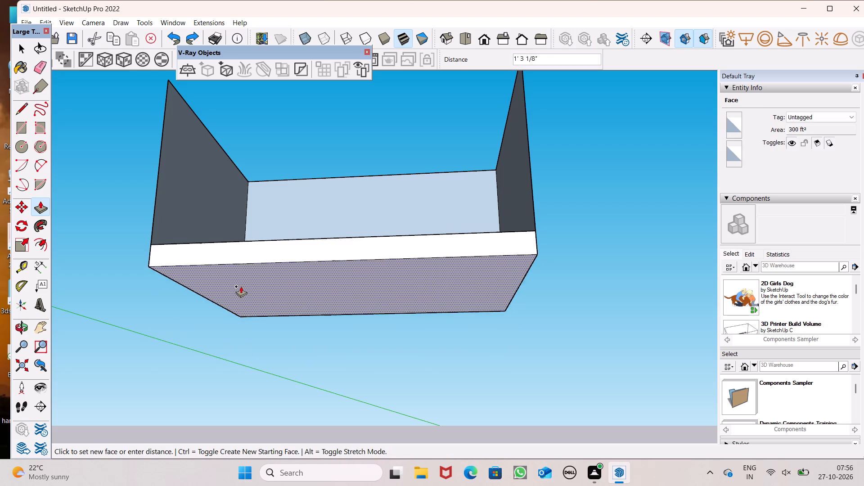
pyautogui.moveTo(241, 286); pyautogui.dragTo(234, 330)
pyautogui.write('4"')
pyautogui.press('Return')
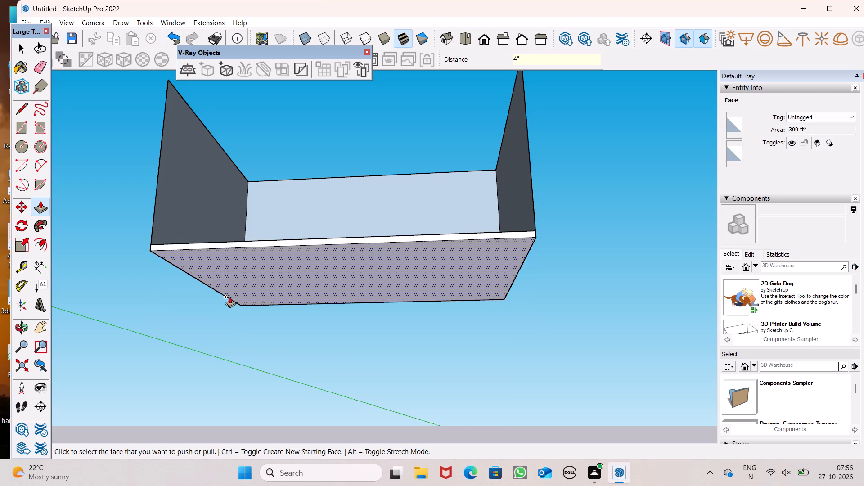
pyautogui.write('n')
pyautogui.press('space')
# Examine the thickened floor and the room's three walls from the open front and above.
pyautogui.scroll(-2, 218, 238)
pyautogui.moveTo(246, 256); pyautogui.dragTo(299, 441, button='middle')
pyautogui.scroll(1, 300, 442)
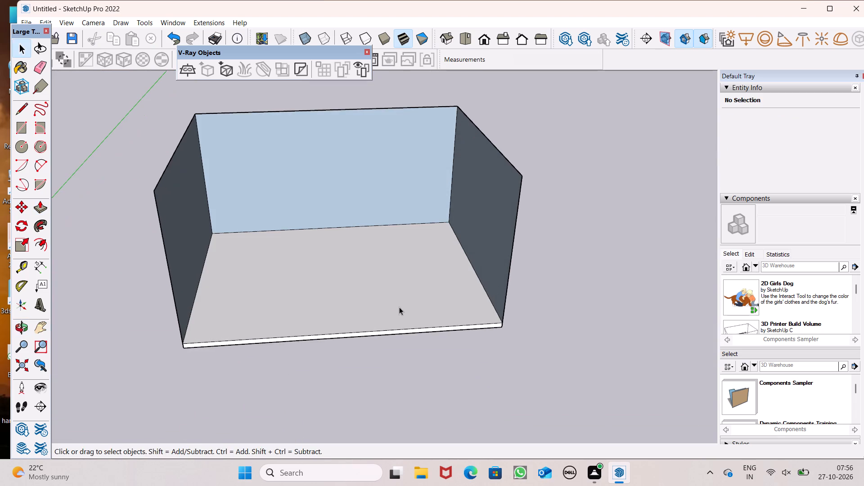
pyautogui.moveTo(399, 306); pyautogui.dragTo(387, 315, button='middle')
pyautogui.scroll(1, 399, 306)
pyautogui.scroll(3, 370, 277)
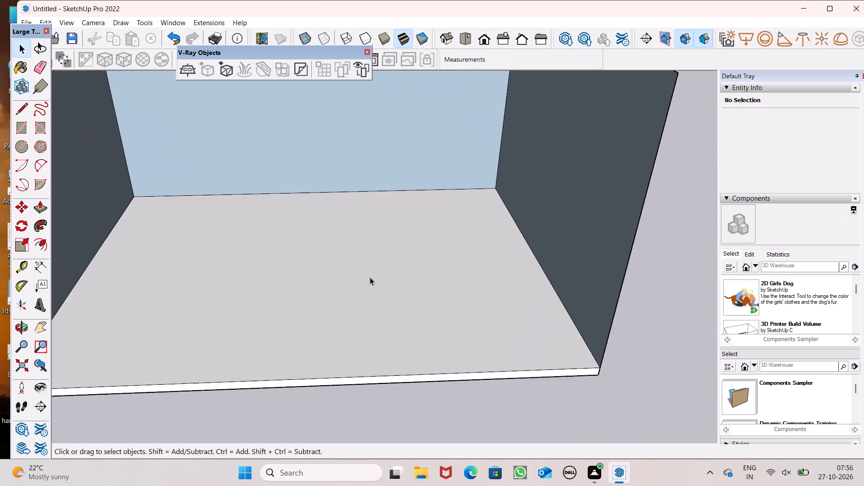
pyautogui.scroll(2, 370, 277)
pyautogui.scroll(-6, 370, 277)
pyautogui.scroll(1, 405, 268)
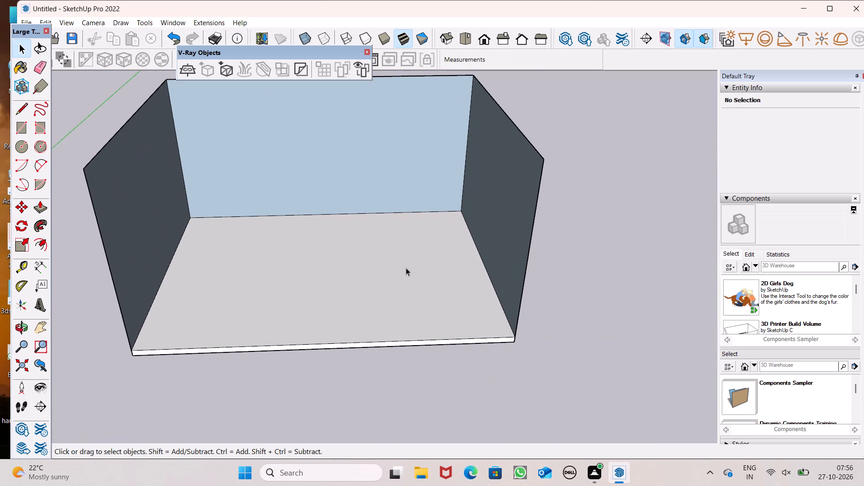
pyautogui.scroll(4, 406, 268)
pyautogui.scroll(-2, 406, 268)
pyautogui.moveTo(399, 264); pyautogui.dragTo(392, 273, button='middle')
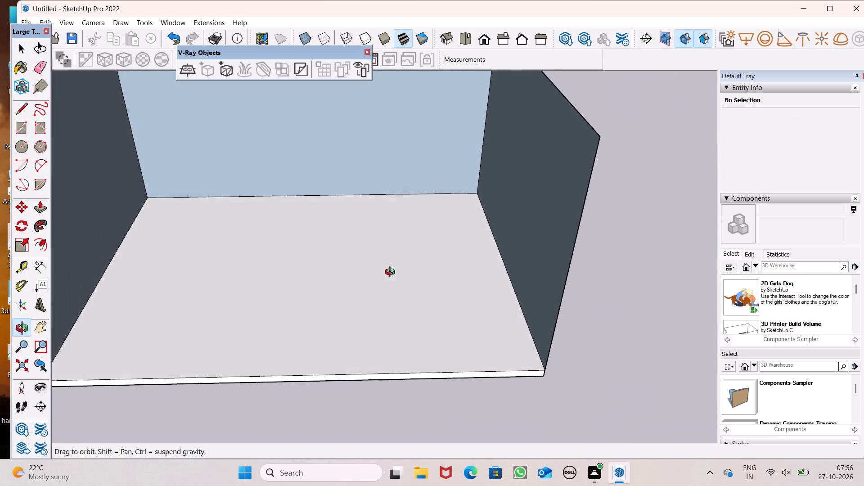
pyautogui.moveTo(392, 273); pyautogui.dragTo(391, 271, button='middle')
pyautogui.scroll(-3, 376, 233)
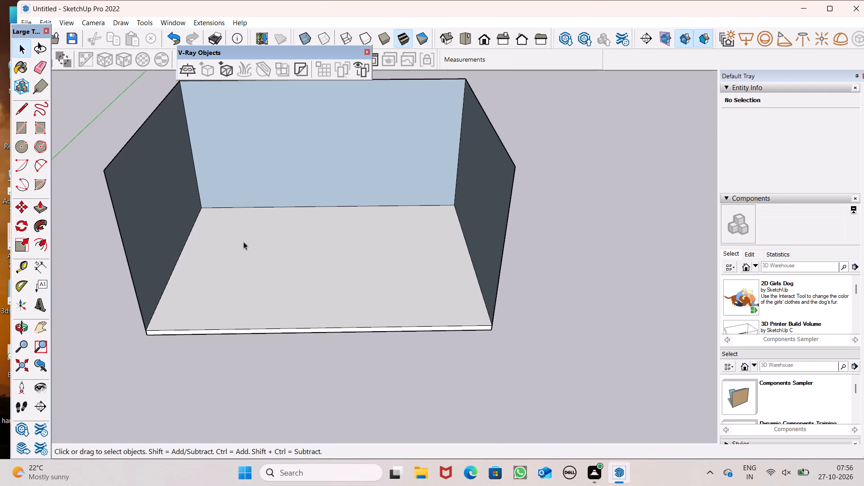
# Place a Tape Measure guide line on the left side wall, 3' above and parallel to its floor edge.
pyautogui.click(17, 272)
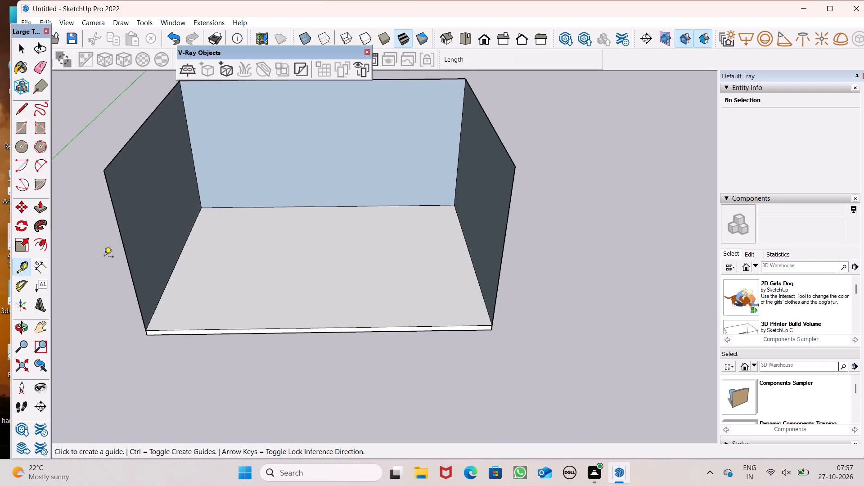
pyautogui.scroll(-2, 116, 273)
pyautogui.scroll(5, 166, 268)
pyautogui.scroll(-3, 166, 269)
pyautogui.moveTo(198, 283); pyautogui.dragTo(203, 260, button='middle')
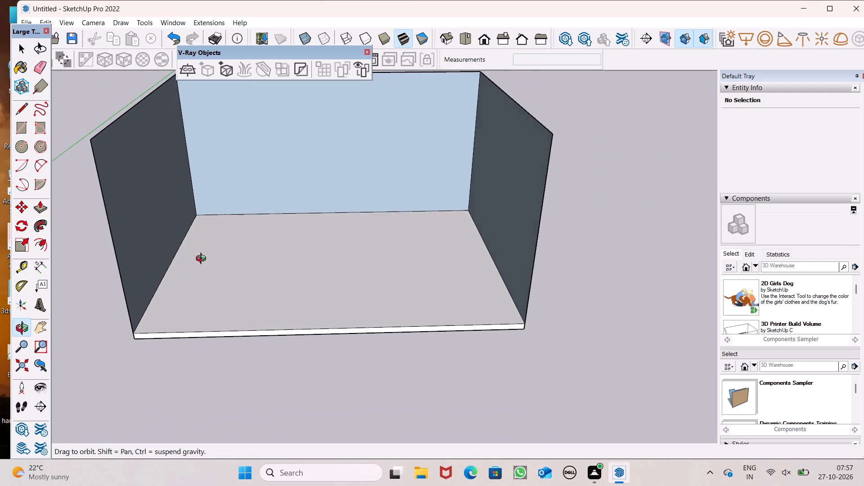
pyautogui.moveTo(203, 260); pyautogui.dragTo(205, 254, button='middle')
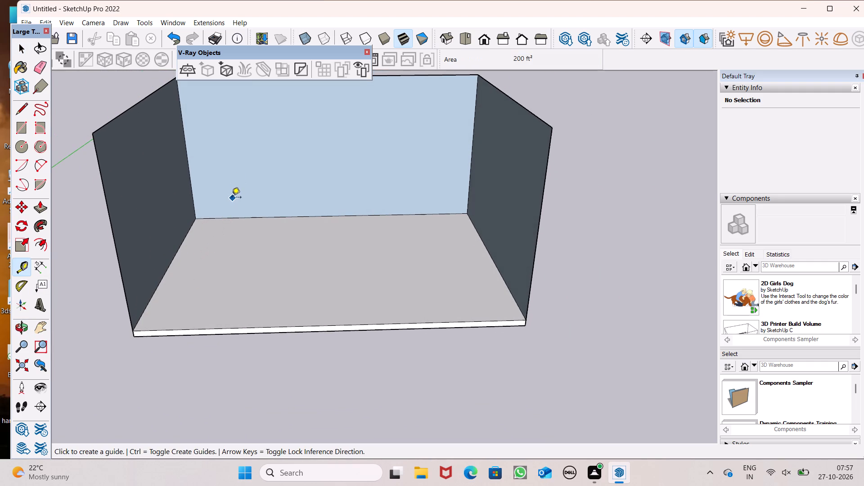
pyautogui.scroll(-1, 235, 243)
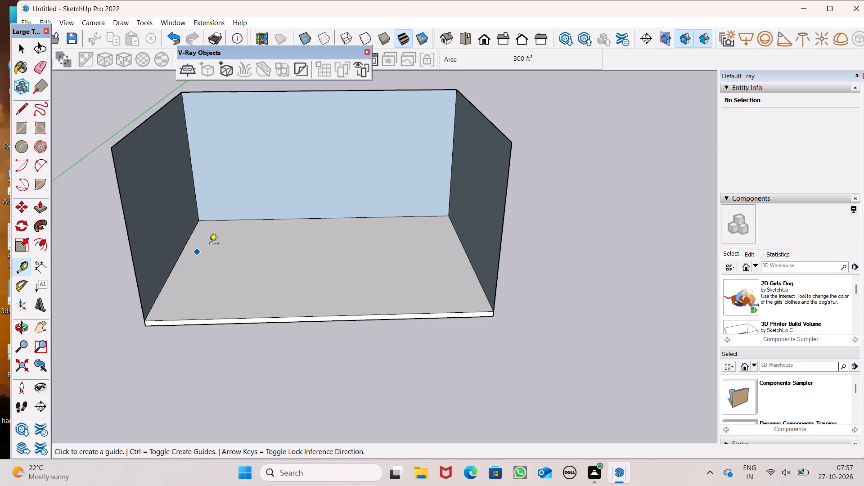
pyautogui.scroll(2, 252, 247)
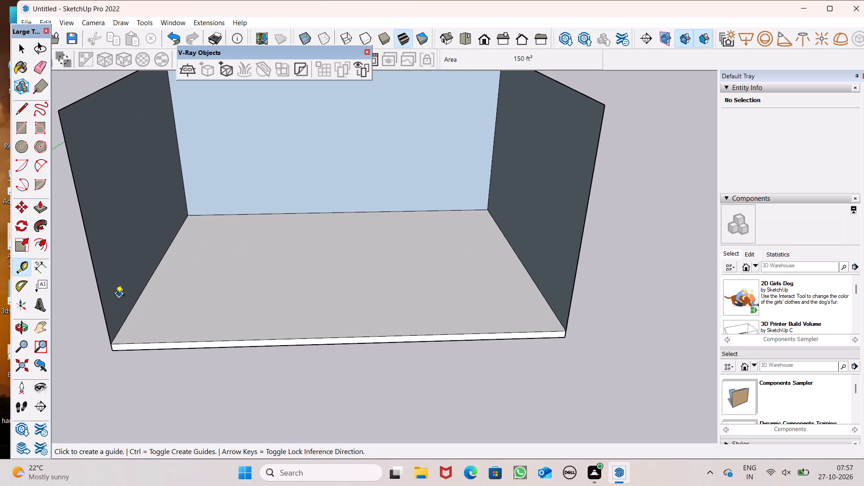
pyautogui.moveTo(160, 334); pyautogui.dragTo(166, 343, button='middle')
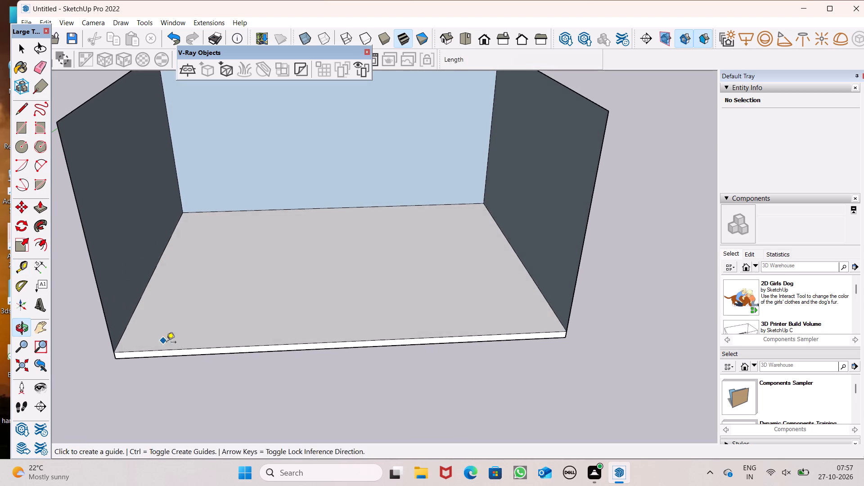
pyautogui.moveTo(166, 343); pyautogui.dragTo(159, 340, button='middle')
pyautogui.moveTo(135, 308); pyautogui.dragTo(132, 304)
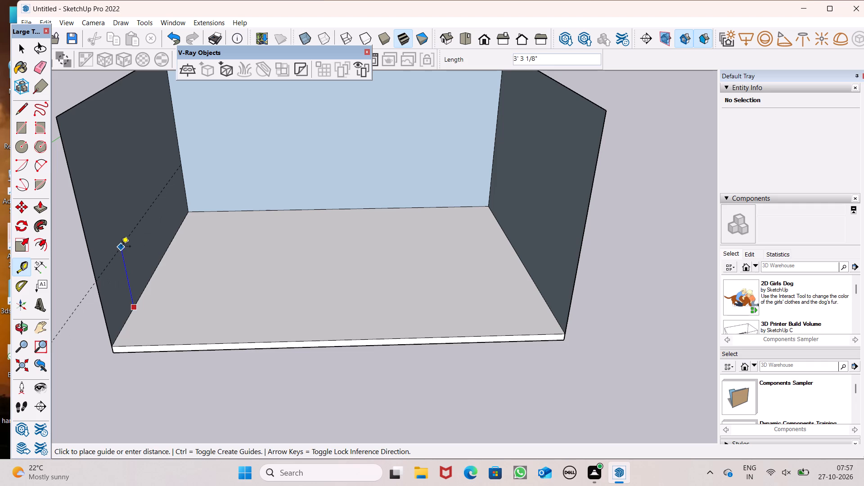
pyautogui.write("3'")
pyautogui.press('Return')
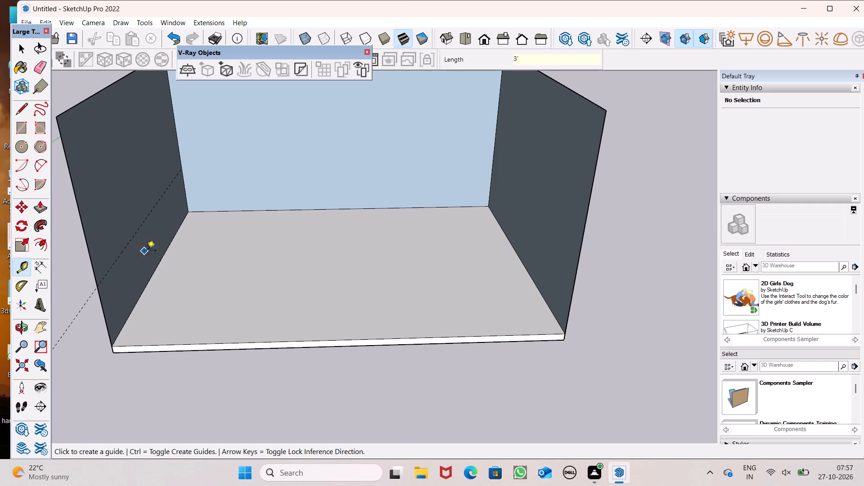
# Place a Tape Measure guide line on the back wall, 3' above and parallel to its floor edge.
pyautogui.click(248, 214)
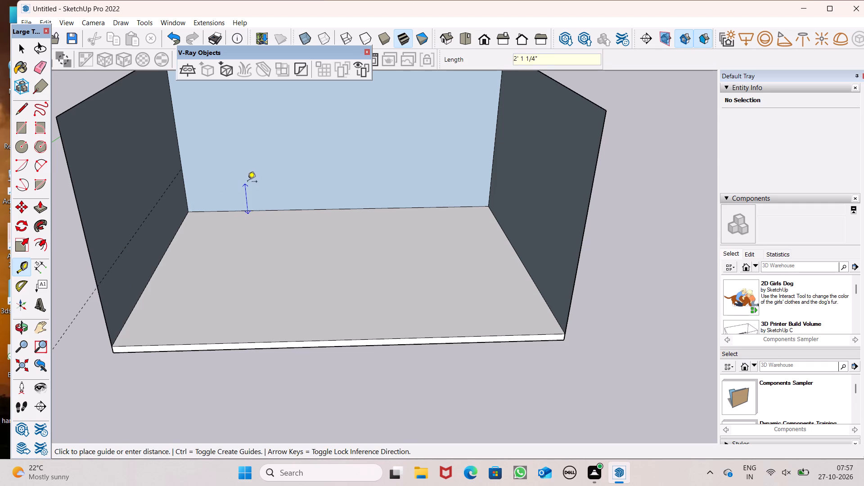
pyautogui.press('space')
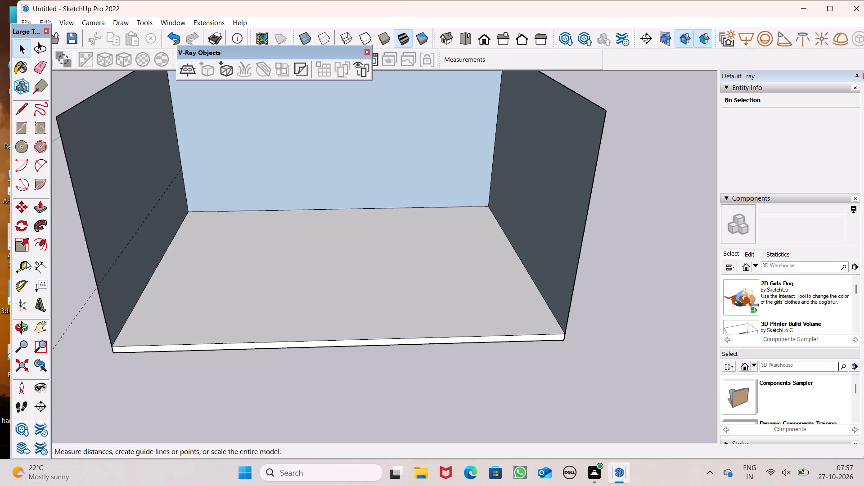
pyautogui.click(26, 261)
pyautogui.click(228, 209)
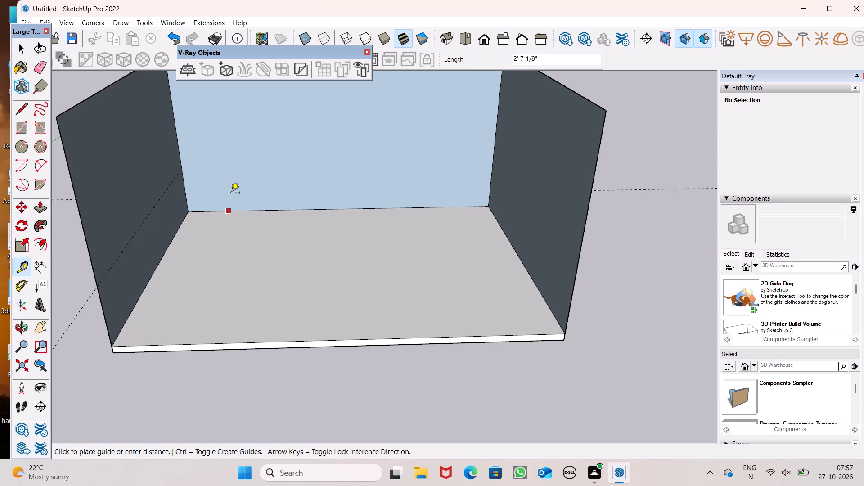
pyautogui.write("3'")
pyautogui.press('Return')
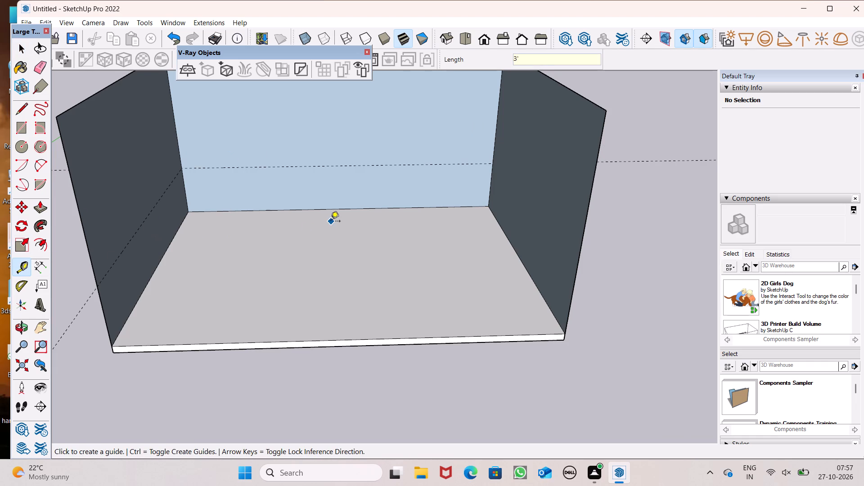
# Examine the guide lines on the left and back walls and the right side wall from several angles.
pyautogui.scroll(-1, 332, 222)
pyautogui.moveTo(332, 243); pyautogui.dragTo(479, 200, button='middle')
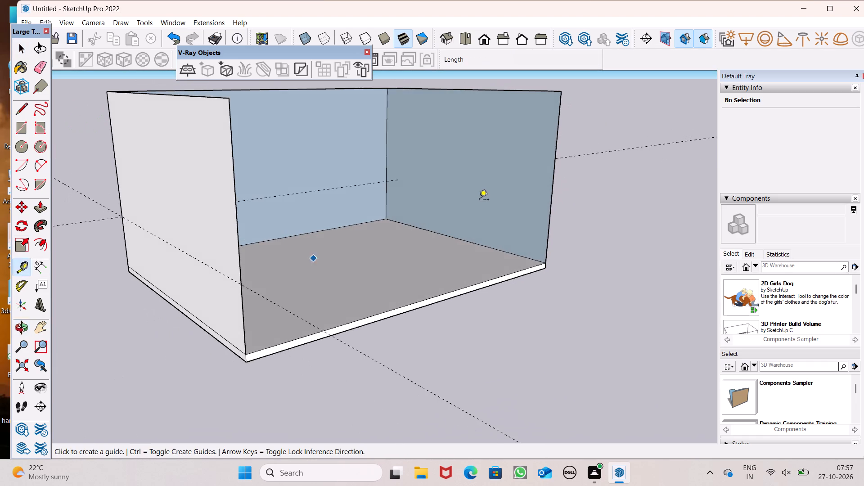
pyautogui.scroll(1, 479, 200)
pyautogui.scroll(2, 537, 195)
pyautogui.scroll(-2, 537, 195)
pyautogui.moveTo(542, 211); pyautogui.dragTo(530, 246, button='middle')
pyautogui.scroll(1, 542, 211)
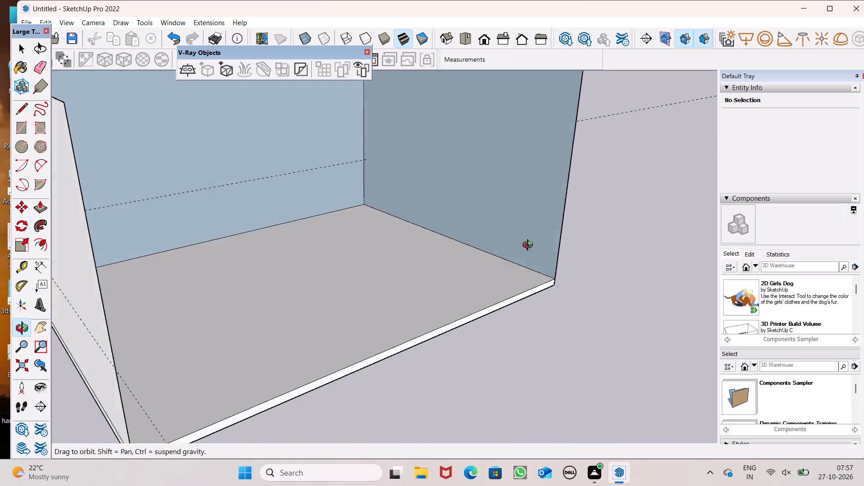
pyautogui.moveTo(530, 246); pyautogui.dragTo(387, 214, button='middle')
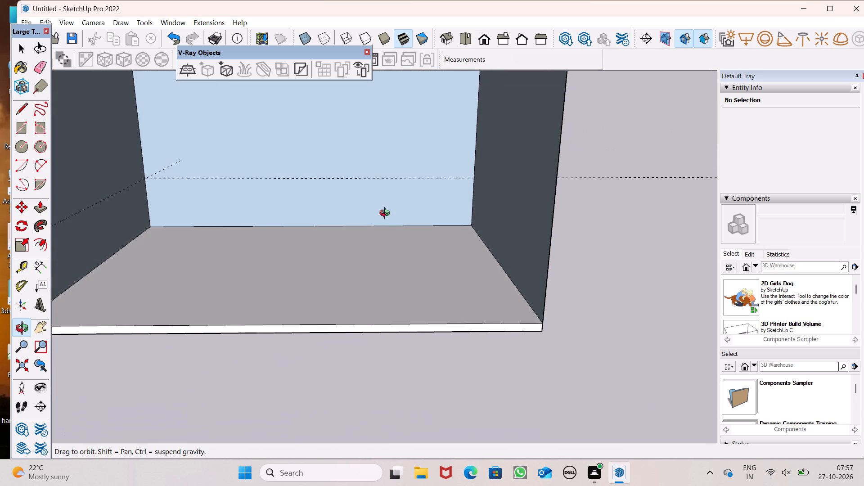
pyautogui.moveTo(387, 214); pyautogui.dragTo(382, 250, button='middle')
pyautogui.middleClick(382, 250)
pyautogui.middleClick(383, 251)
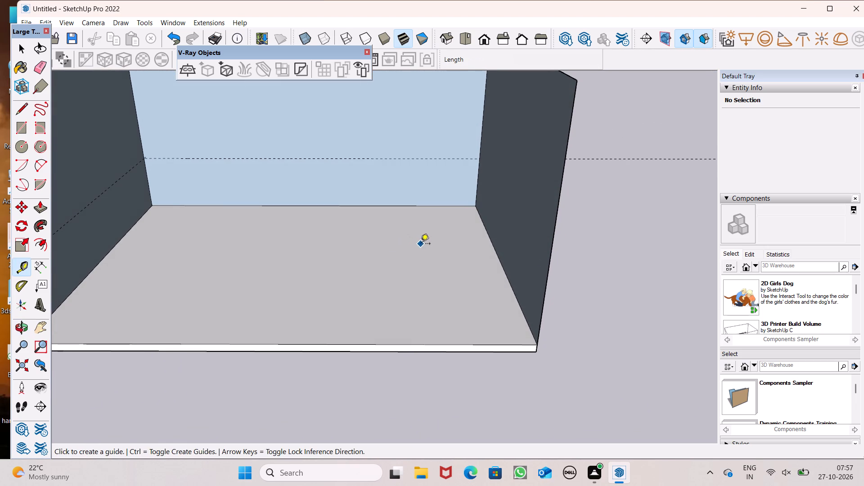
pyautogui.scroll(-1, 421, 245)
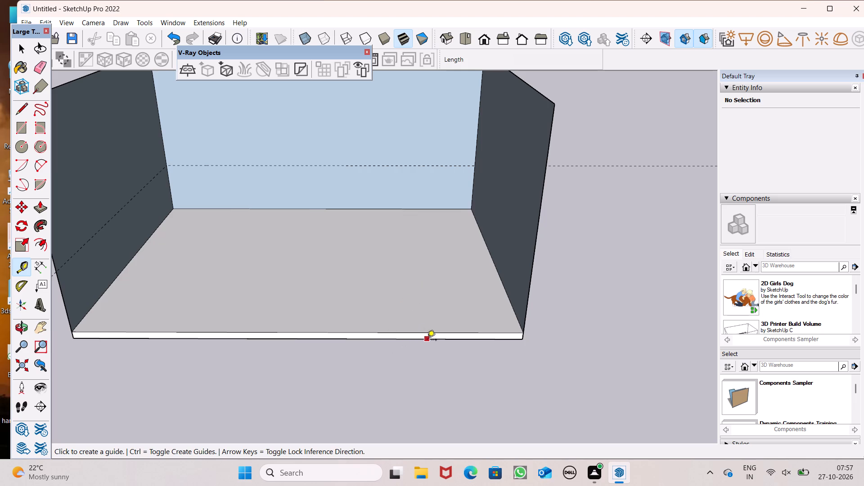
pyautogui.moveTo(543, 263); pyautogui.dragTo(596, 228, button='middle')
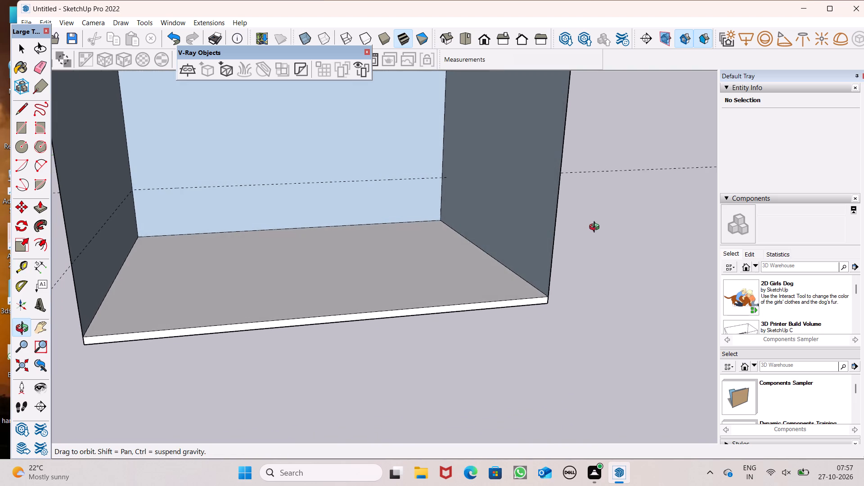
pyautogui.moveTo(596, 228); pyautogui.dragTo(644, 219, button='middle')
pyautogui.moveTo(644, 223); pyautogui.dragTo(638, 231, button='middle')
pyautogui.moveTo(617, 252); pyautogui.dragTo(571, 281, button='middle')
pyautogui.moveTo(535, 298); pyautogui.dragTo(525, 303, button='middle')
pyautogui.middleClick(500, 316)
pyautogui.scroll(-3, 615, 285)
pyautogui.moveTo(623, 281); pyautogui.dragTo(594, 270, button='middle')
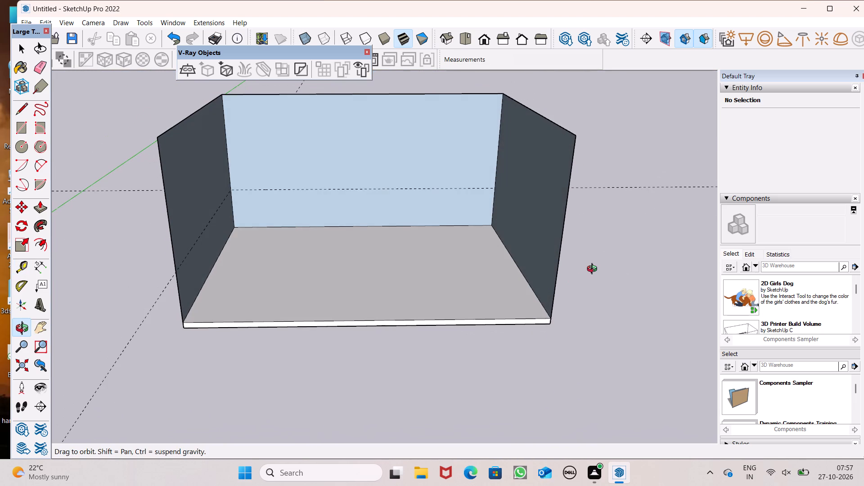
# Draw a 15' line along the guide on the left side wall, from its front edge to the back corner.
pyautogui.moveTo(594, 270); pyautogui.dragTo(592, 268, button='middle')
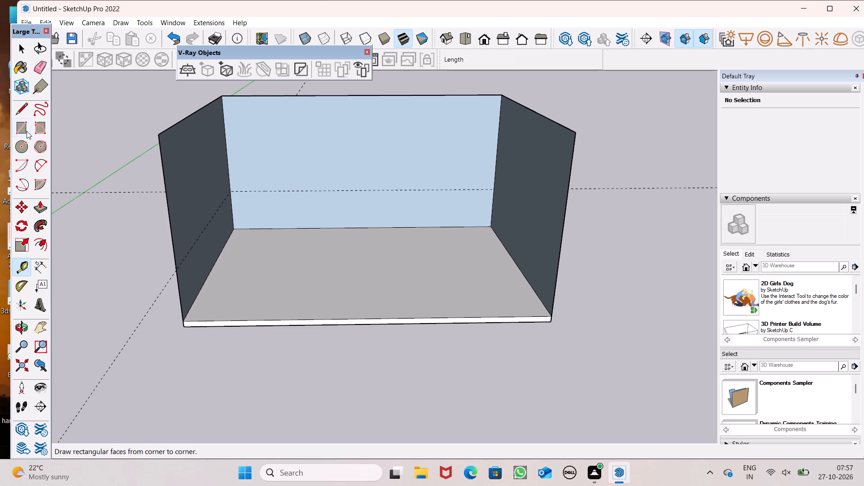
pyautogui.click(22, 111)
pyautogui.moveTo(220, 231); pyautogui.dragTo(202, 240, button='middle')
pyautogui.scroll(6, 202, 240)
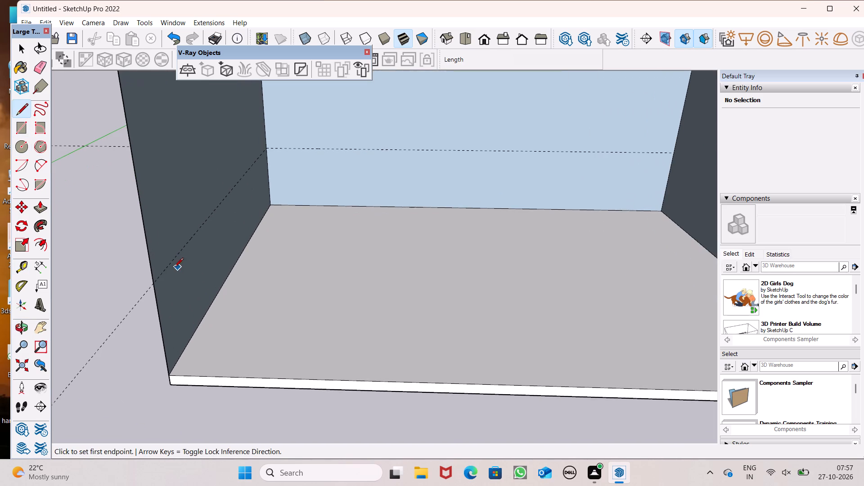
pyautogui.click(152, 279)
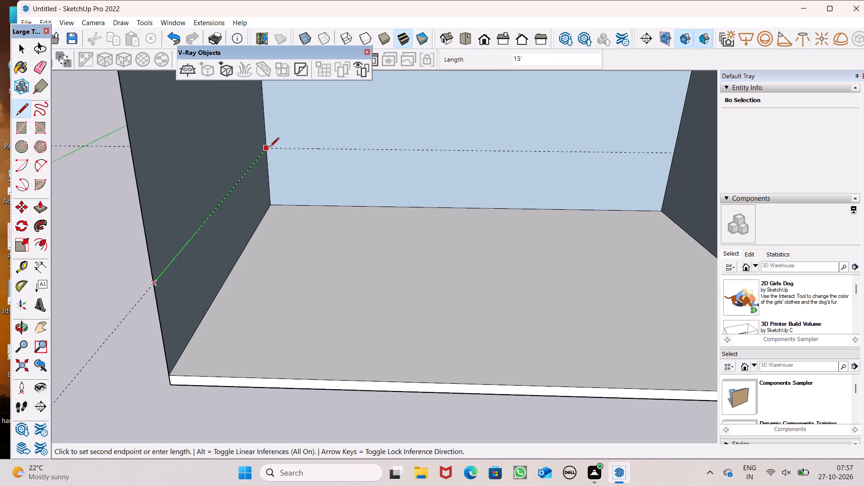
pyautogui.click(270, 148)
# Draw a 20' line along the guide on the back wall, from the left corner to the right corner.
pyautogui.click(269, 148)
pyautogui.scroll(-3, 432, 165)
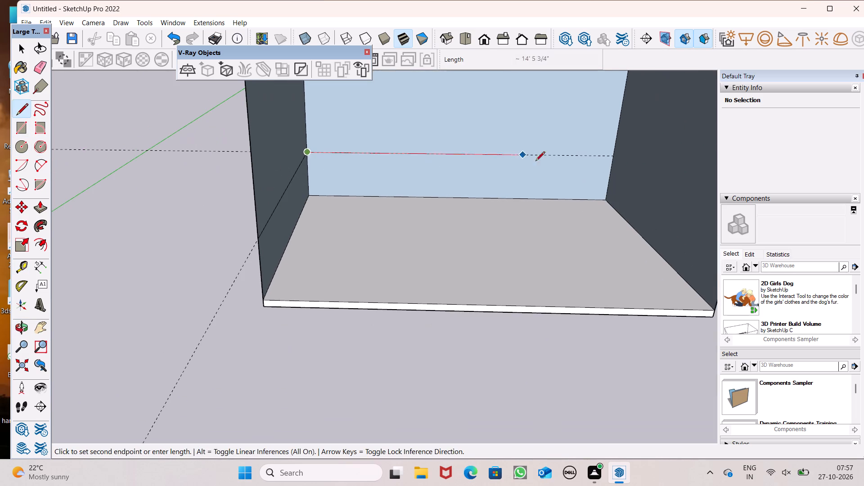
pyautogui.click(616, 157)
# Examine the lines dividing the left and back walls from the open front and the sides.
pyautogui.scroll(-3, 390, 195)
pyautogui.moveTo(471, 344); pyautogui.dragTo(372, 290, button='middle')
pyautogui.moveTo(324, 292); pyautogui.dragTo(397, 300, button='middle')
pyautogui.middleClick(397, 300)
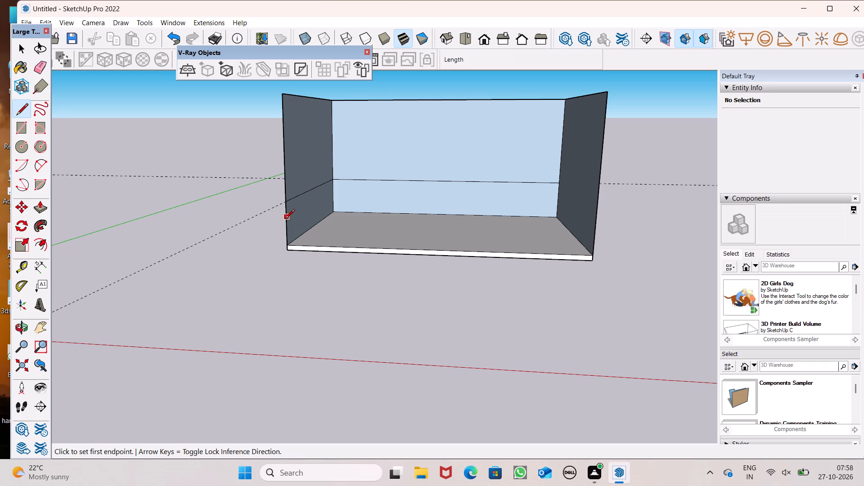
pyautogui.moveTo(293, 227); pyautogui.dragTo(157, 276, button='middle')
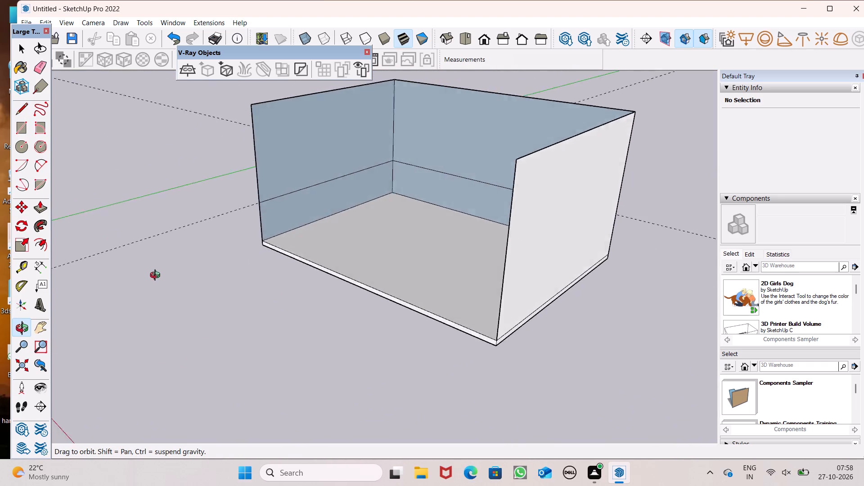
pyautogui.moveTo(157, 276); pyautogui.dragTo(247, 272, button='middle')
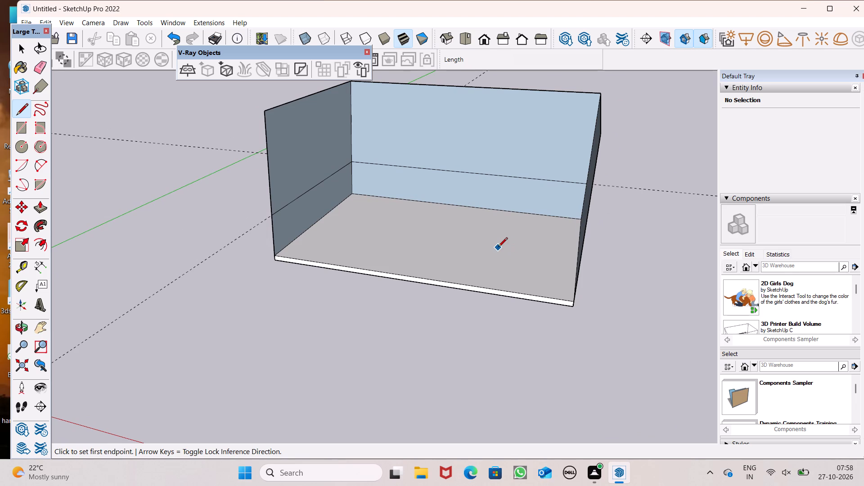
pyautogui.scroll(-1, 498, 247)
pyautogui.scroll(1, 498, 248)
pyautogui.moveTo(504, 256); pyautogui.dragTo(519, 266, button='middle')
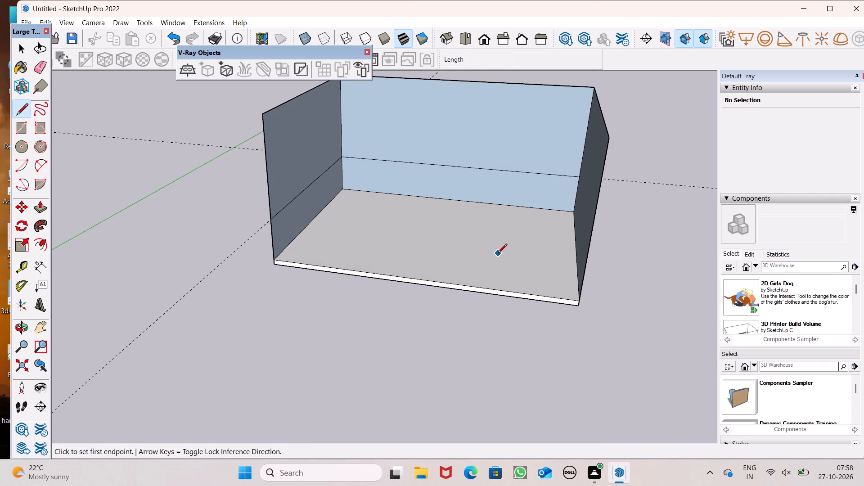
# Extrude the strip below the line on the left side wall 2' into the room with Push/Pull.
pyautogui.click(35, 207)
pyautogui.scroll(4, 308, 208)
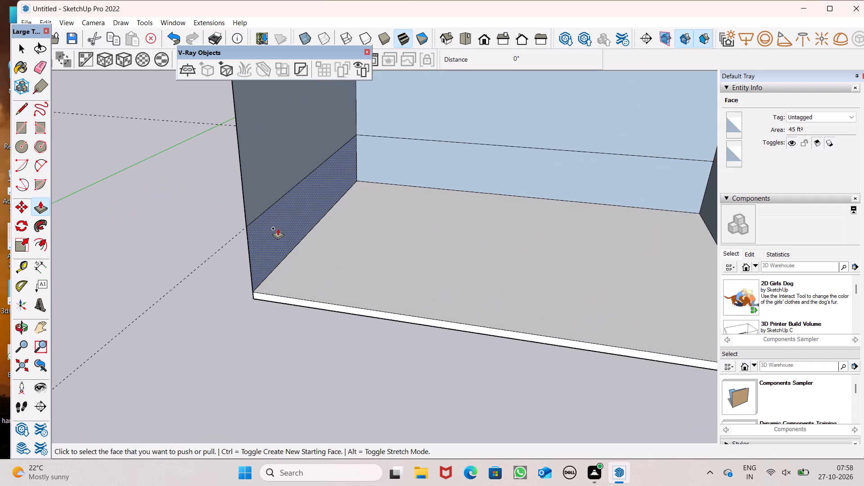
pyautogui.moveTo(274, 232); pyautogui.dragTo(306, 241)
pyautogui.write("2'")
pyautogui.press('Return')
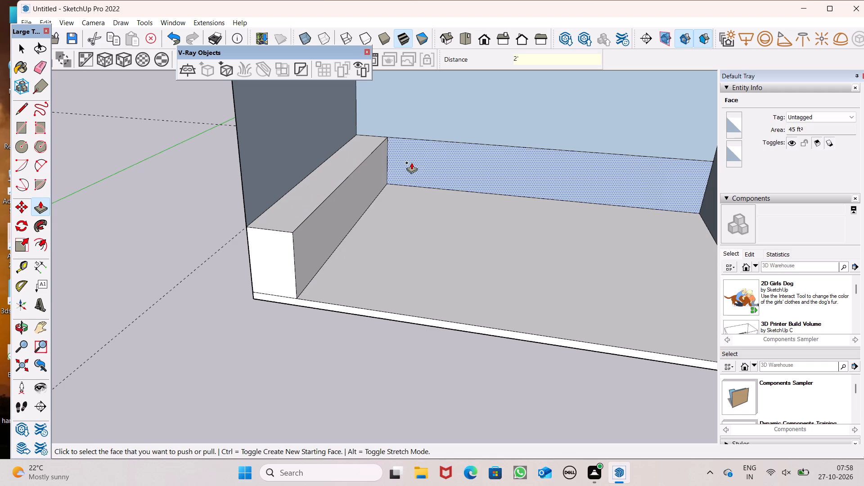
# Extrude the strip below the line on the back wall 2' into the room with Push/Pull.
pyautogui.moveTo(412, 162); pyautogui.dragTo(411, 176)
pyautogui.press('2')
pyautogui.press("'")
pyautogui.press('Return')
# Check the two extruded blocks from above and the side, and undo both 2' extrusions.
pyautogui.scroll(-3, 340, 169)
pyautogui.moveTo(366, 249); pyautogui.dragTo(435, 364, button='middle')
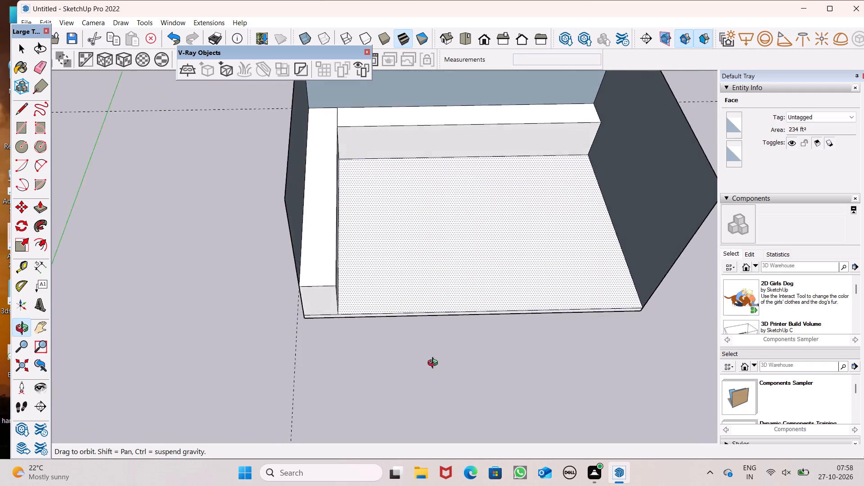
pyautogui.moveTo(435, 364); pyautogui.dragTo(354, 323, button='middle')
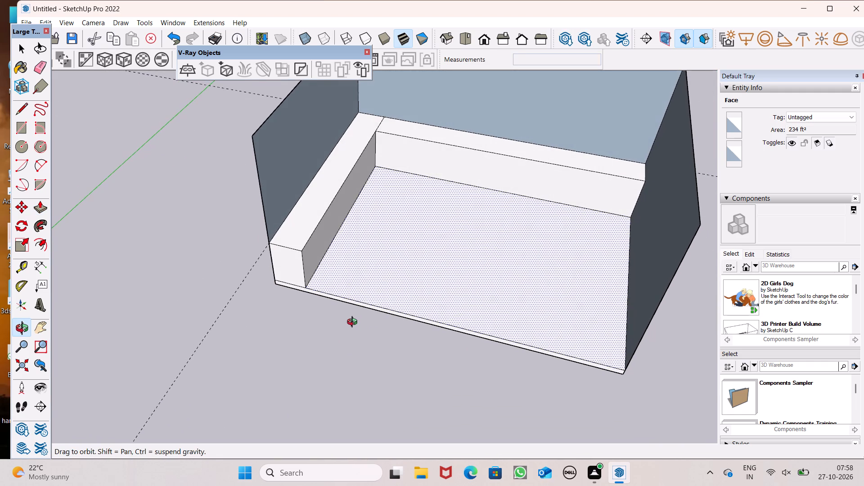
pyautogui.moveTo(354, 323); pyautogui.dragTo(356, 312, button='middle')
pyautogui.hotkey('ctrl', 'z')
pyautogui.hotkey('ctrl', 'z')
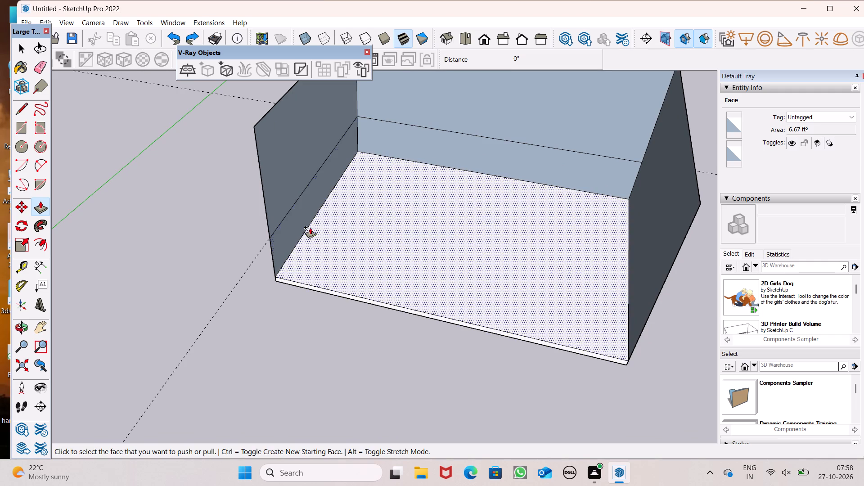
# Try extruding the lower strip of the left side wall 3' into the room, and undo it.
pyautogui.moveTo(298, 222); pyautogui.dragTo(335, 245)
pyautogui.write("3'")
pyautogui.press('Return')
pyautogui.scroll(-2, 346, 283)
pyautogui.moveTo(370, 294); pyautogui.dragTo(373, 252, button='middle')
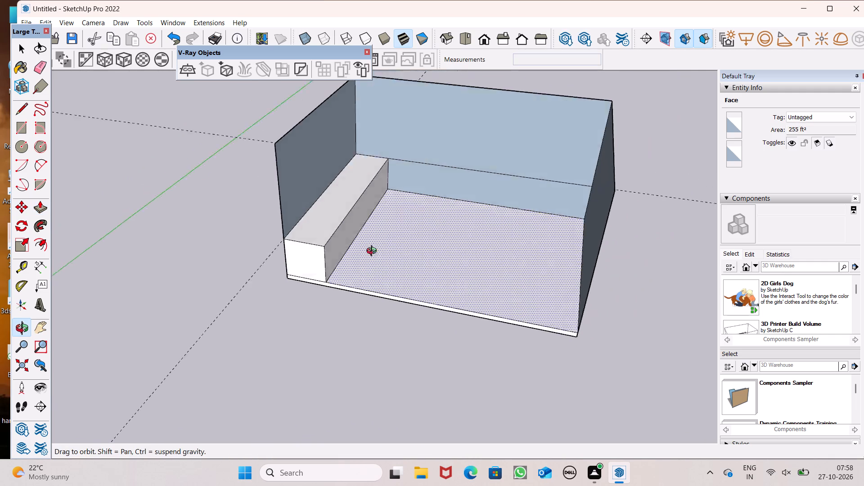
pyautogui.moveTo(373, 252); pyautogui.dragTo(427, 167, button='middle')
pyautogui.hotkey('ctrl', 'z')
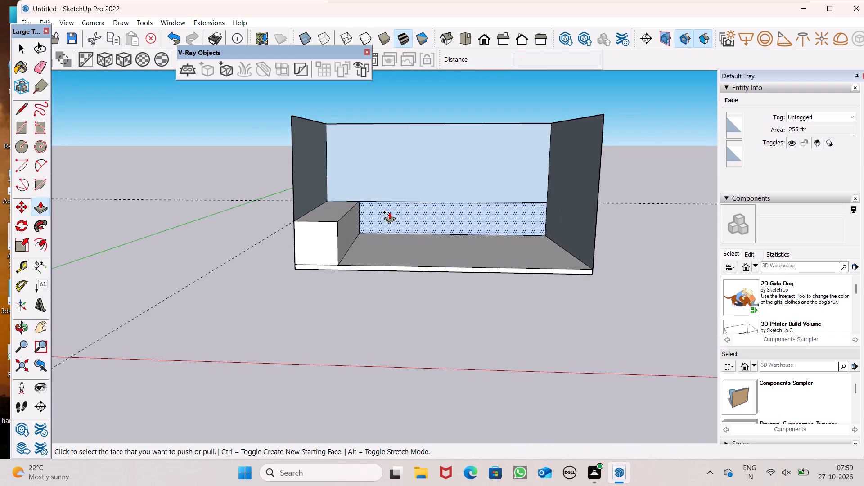
# Extrude the lower strip of the left side wall 2'5" into the room with Push/Pull.
pyautogui.moveTo(382, 216); pyautogui.dragTo(342, 282, button='middle')
pyautogui.click(294, 262)
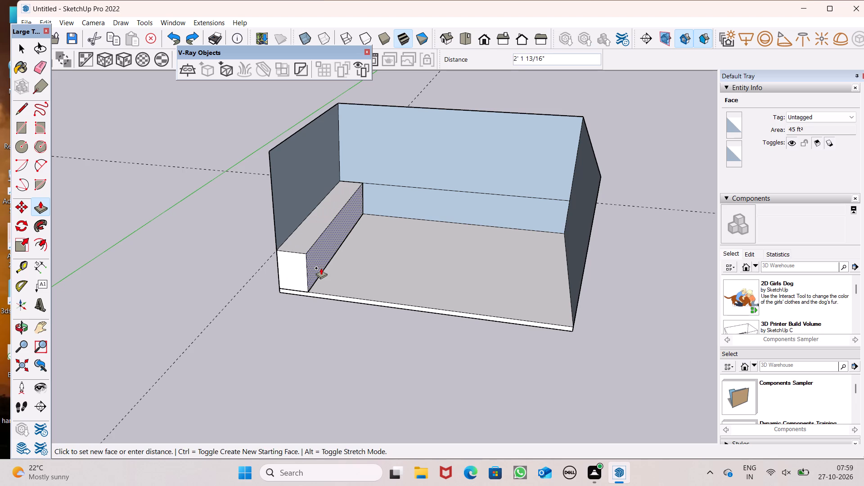
pyautogui.write('2\'5"')
pyautogui.press('Return')
# Extrude the lower strip of the back wall 2'5" into the room with Push/Pull.
pyautogui.moveTo(377, 196); pyautogui.dragTo(371, 216)
pyautogui.write('2\'5"')
pyautogui.press('Return')
# Examine the L-shaped counter block along the left and back walls and the bare right side wall.
pyautogui.scroll(-1, 371, 221)
pyautogui.moveTo(391, 270); pyautogui.dragTo(469, 294, button='middle')
pyautogui.scroll(1, 397, 292)
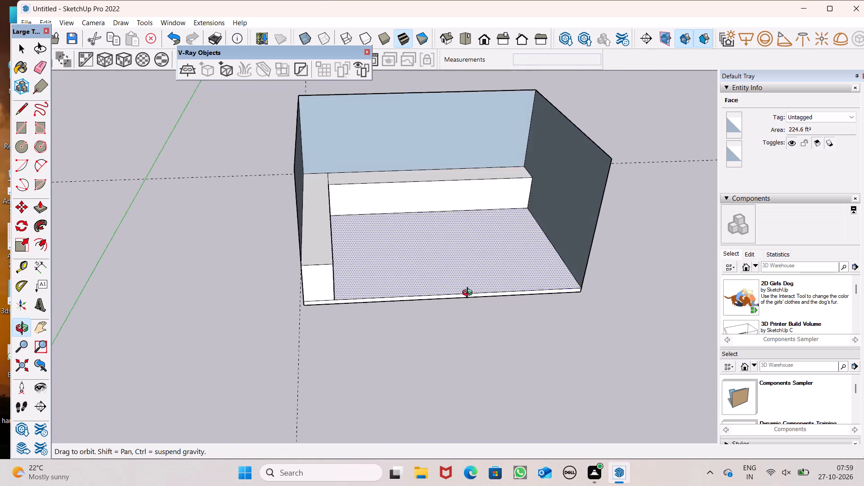
pyautogui.moveTo(469, 294); pyautogui.dragTo(468, 293, button='middle')
pyautogui.scroll(-2, 403, 283)
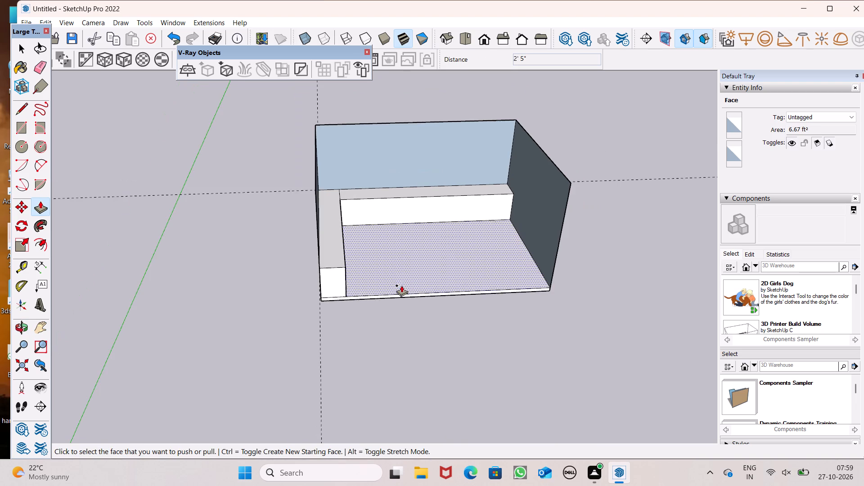
pyautogui.moveTo(557, 327); pyautogui.dragTo(596, 308, button='middle')
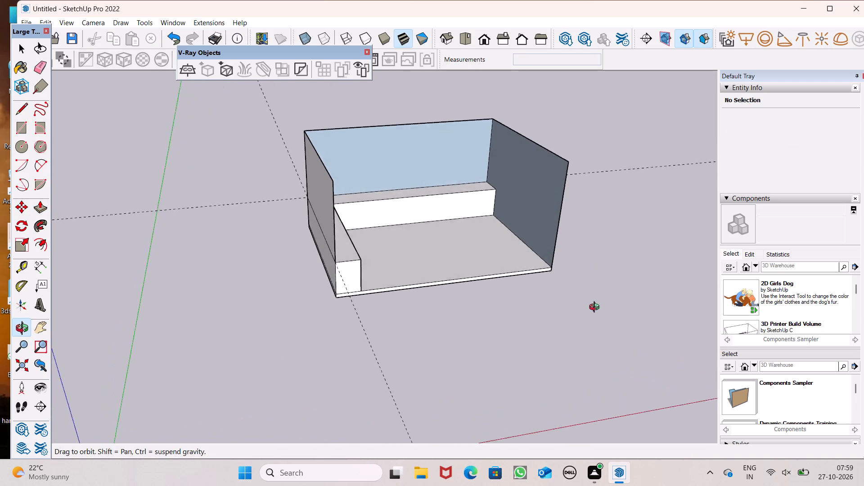
pyautogui.moveTo(596, 308); pyautogui.dragTo(581, 355, button='middle')
pyautogui.scroll(1, 546, 292)
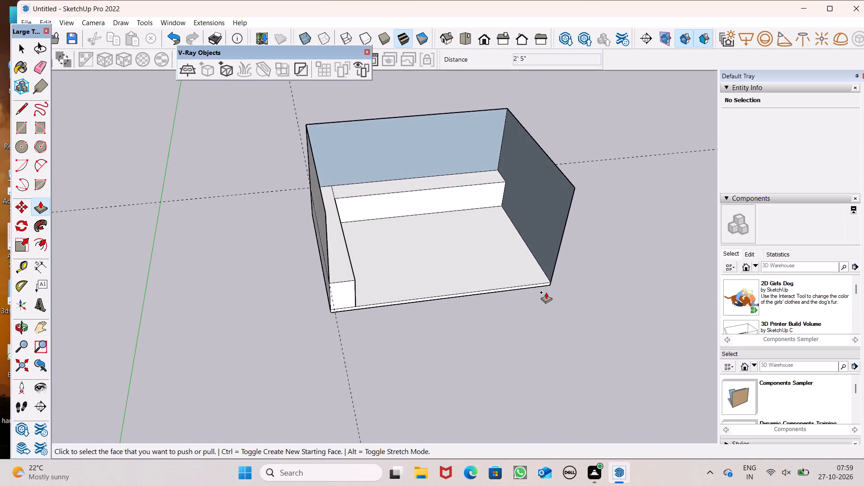
pyautogui.scroll(2, 546, 292)
pyautogui.scroll(1, 539, 227)
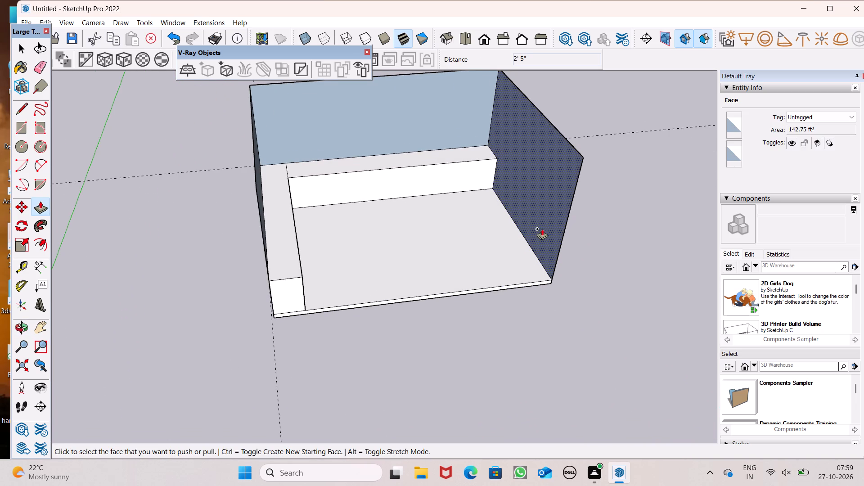
pyautogui.scroll(-1, 542, 229)
pyautogui.moveTo(562, 232); pyautogui.dragTo(576, 243, button='middle')
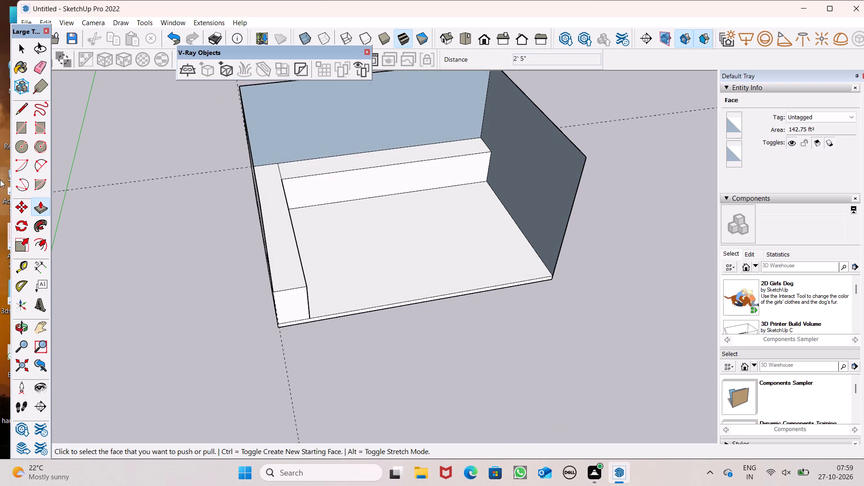
# Place a Tape Measure guide line on the right side wall, 3' above and parallel to its floor edge.
pyautogui.click(22, 271)
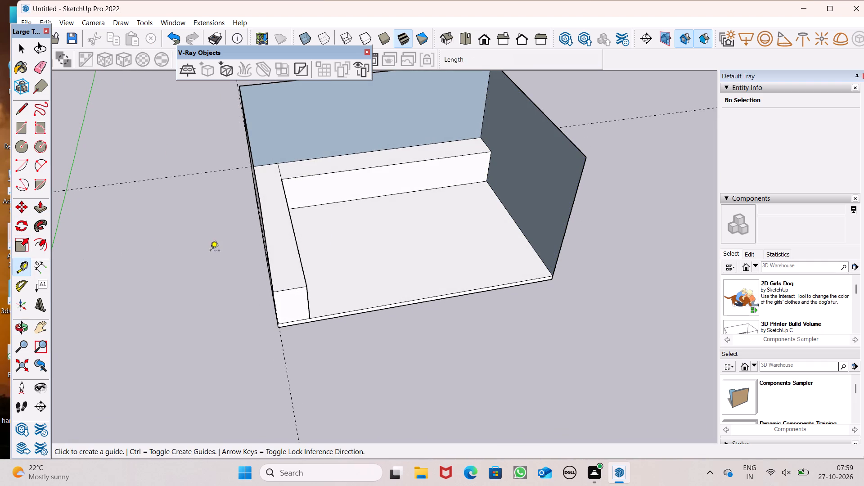
pyautogui.click(543, 265)
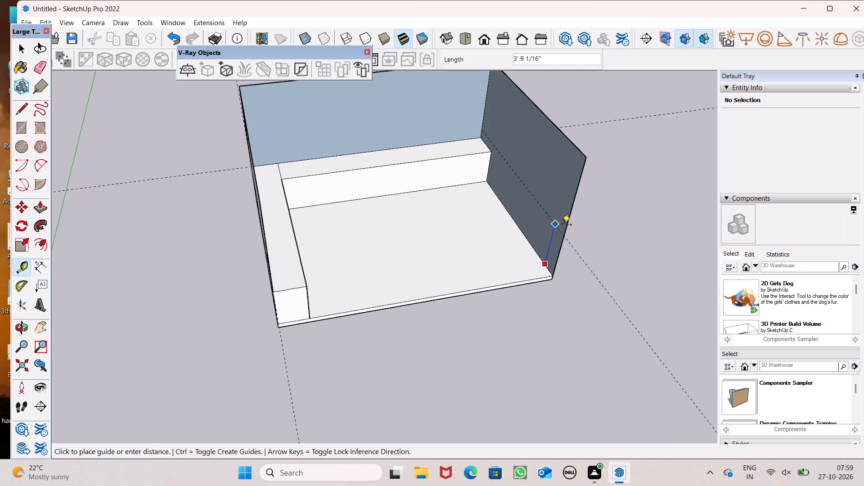
pyautogui.press('3')
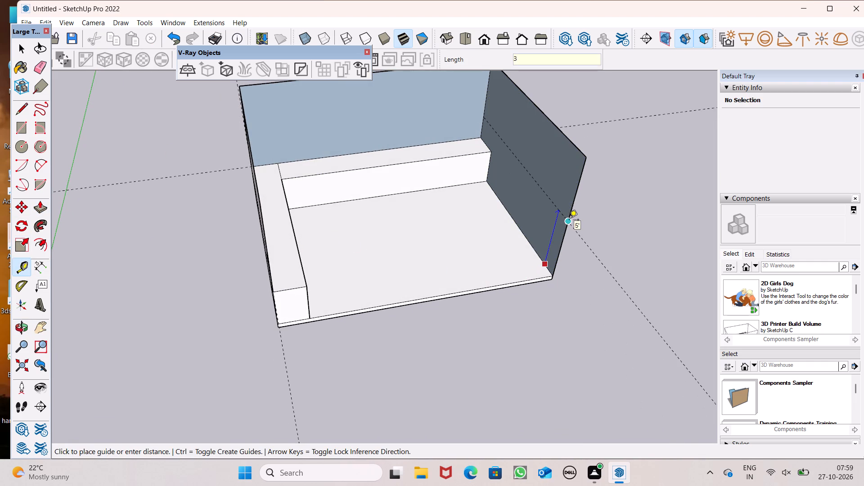
pyautogui.press("'")
pyautogui.press('Return')
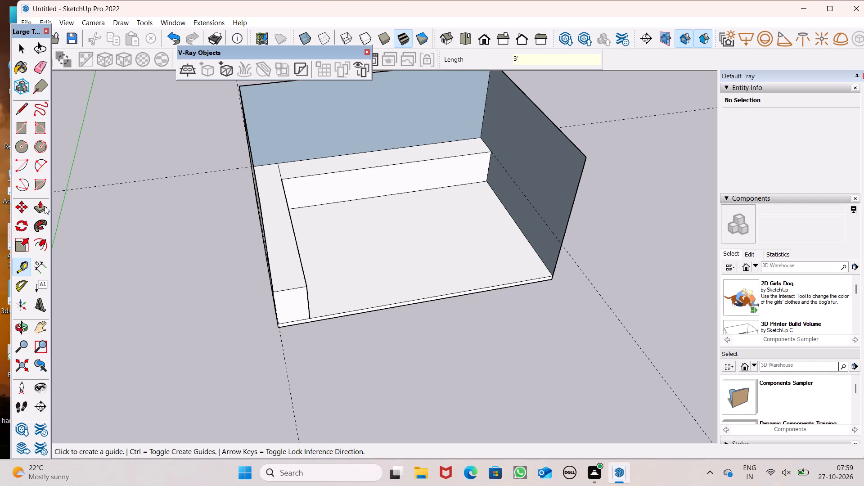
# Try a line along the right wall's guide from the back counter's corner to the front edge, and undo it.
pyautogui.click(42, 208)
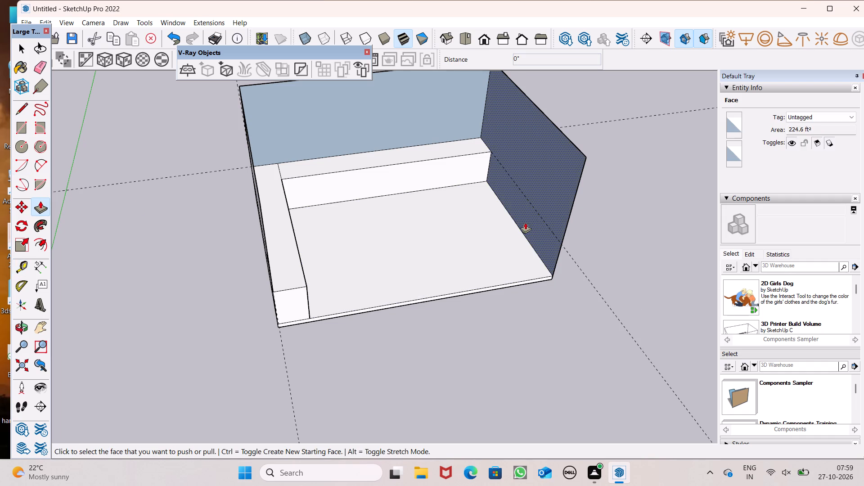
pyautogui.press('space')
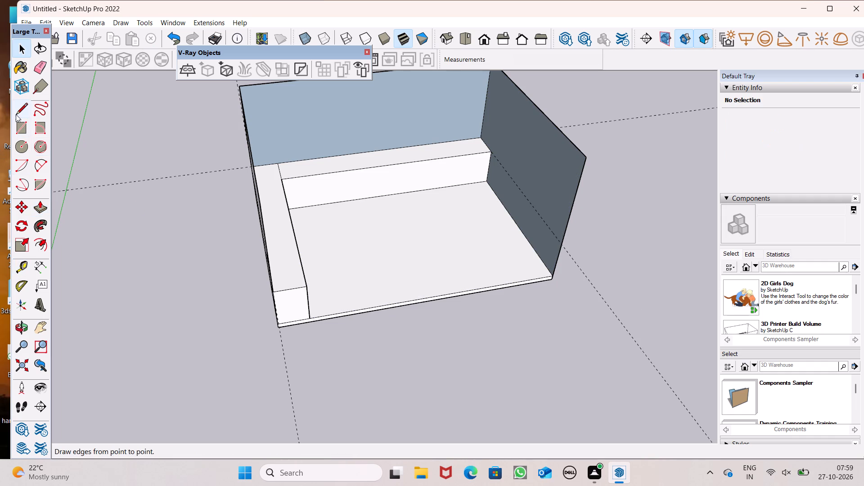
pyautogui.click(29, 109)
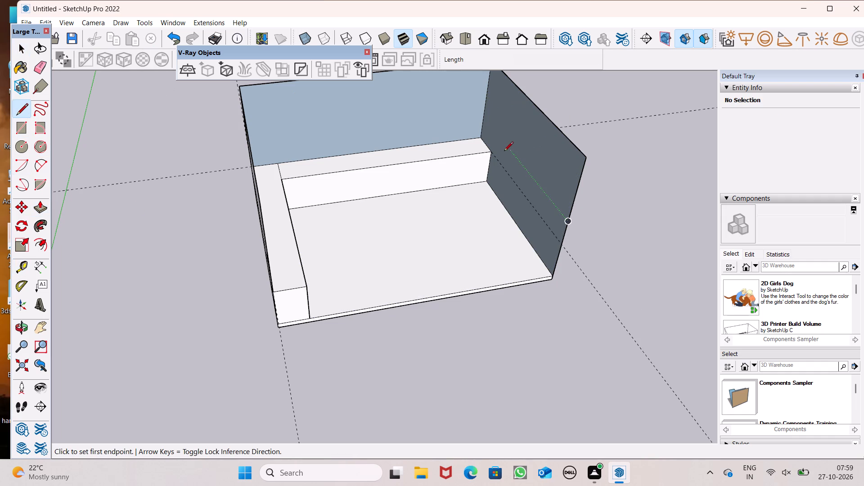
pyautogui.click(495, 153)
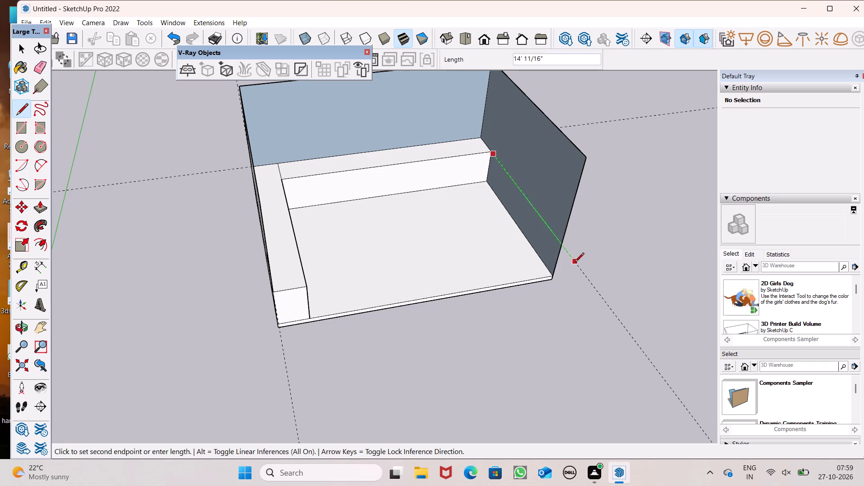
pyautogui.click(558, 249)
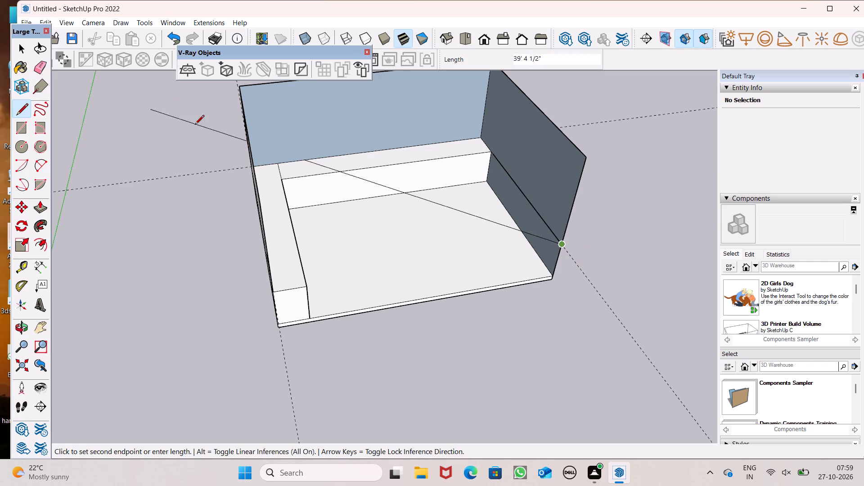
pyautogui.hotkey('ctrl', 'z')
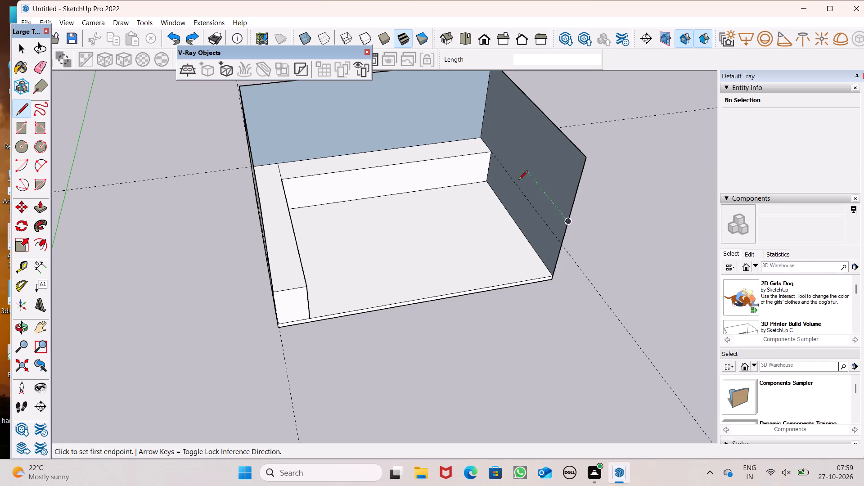
# Draw a line along the right wall's guide from the back counter's top front corner to the wall's front edge.
pyautogui.scroll(1, 517, 193)
pyautogui.moveTo(517, 193); pyautogui.dragTo(636, 114, button='middle')
pyautogui.scroll(2, 598, 165)
pyautogui.scroll(10, 406, 183)
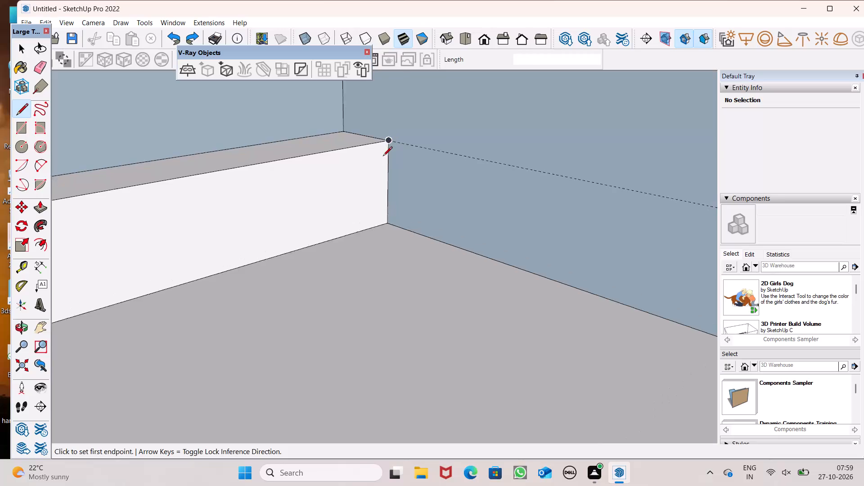
pyautogui.scroll(6, 383, 157)
pyautogui.scroll(8, 403, 109)
pyautogui.click(386, 126)
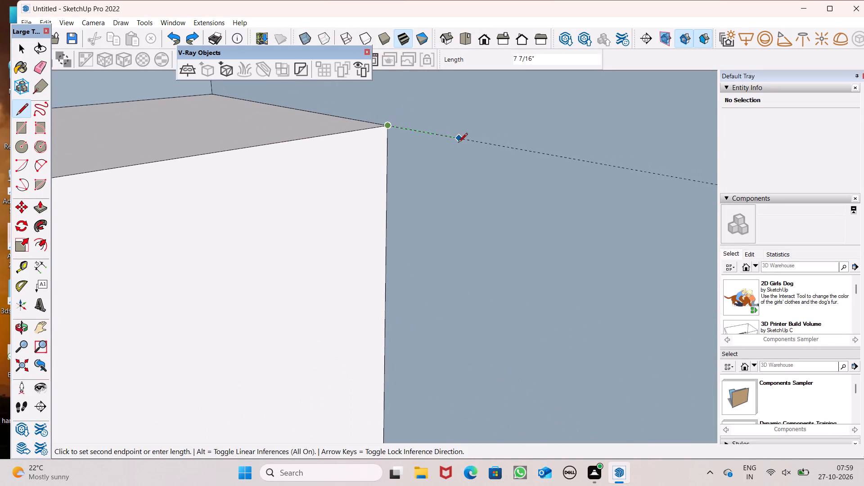
pyautogui.scroll(-8, 452, 147)
pyautogui.scroll(-13, 389, 154)
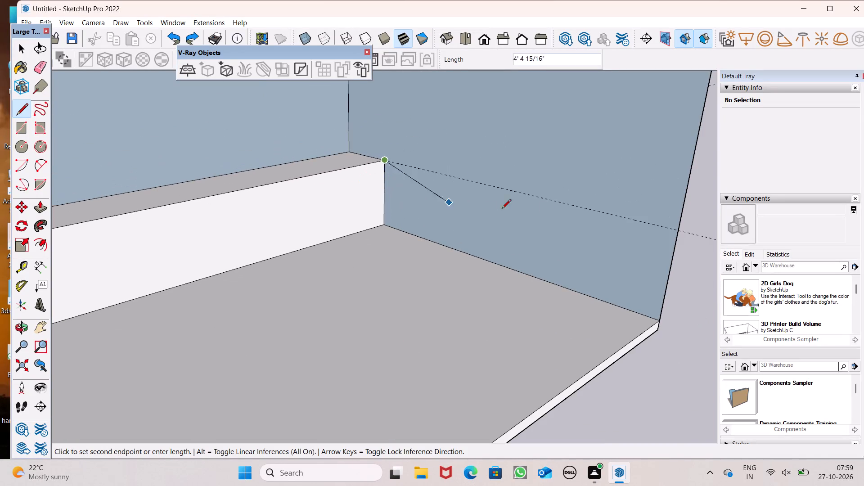
pyautogui.click(676, 231)
pyautogui.scroll(-4, 343, 150)
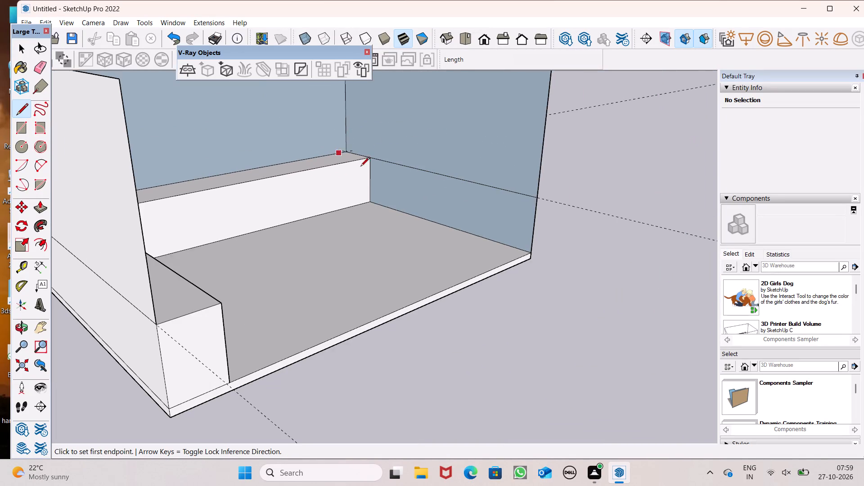
pyautogui.press('space')
# Extrude the lower strip of the right side wall 2'5" into the room with Push/Pull.
pyautogui.scroll(-2, 484, 232)
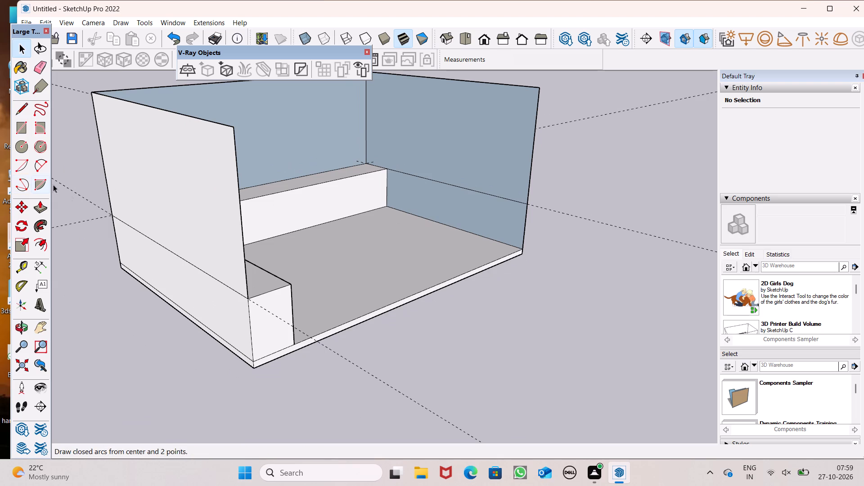
pyautogui.click(41, 204)
pyautogui.moveTo(434, 193); pyautogui.dragTo(427, 214)
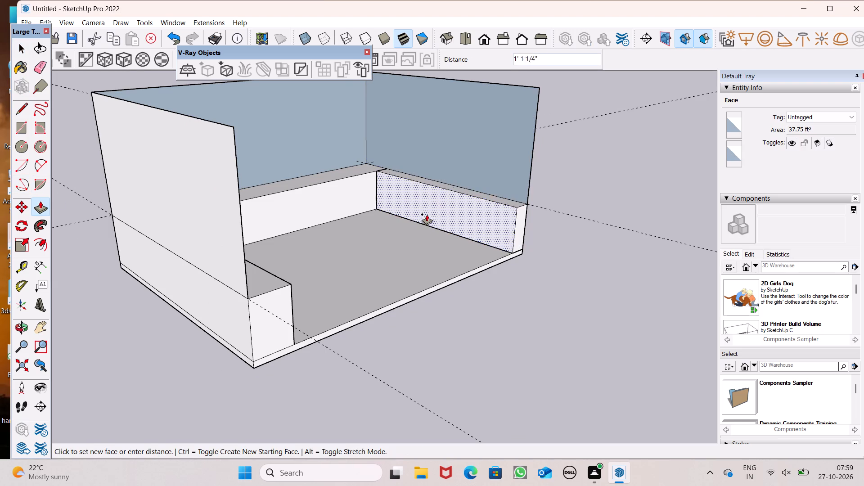
pyautogui.moveTo(427, 214); pyautogui.dragTo(423, 220)
pyautogui.write('2\'5"')
pyautogui.moveTo(423, 220); pyautogui.dragTo(423, 216)
pyautogui.press('Return')
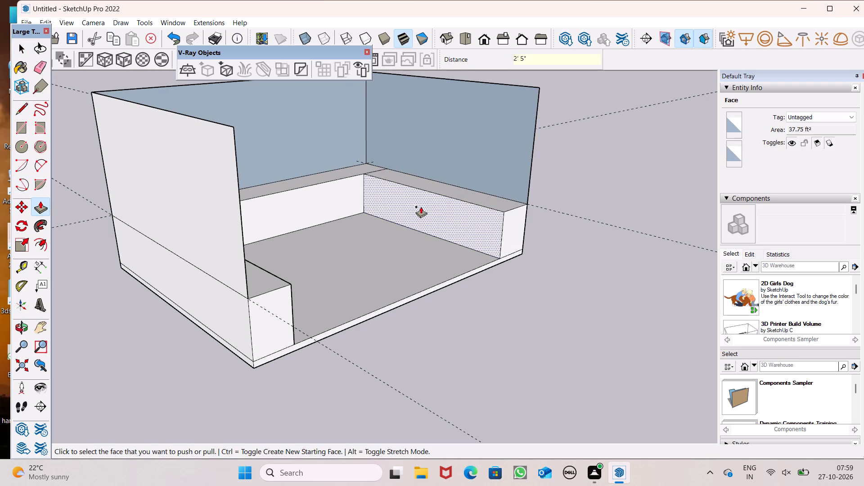
pyautogui.press('space')
# Erase the three guide lines running past the left, back and right walls, keeping the walls intact.
pyautogui.scroll(-4, 461, 150)
pyautogui.moveTo(536, 179); pyautogui.dragTo(286, 236, button='middle')
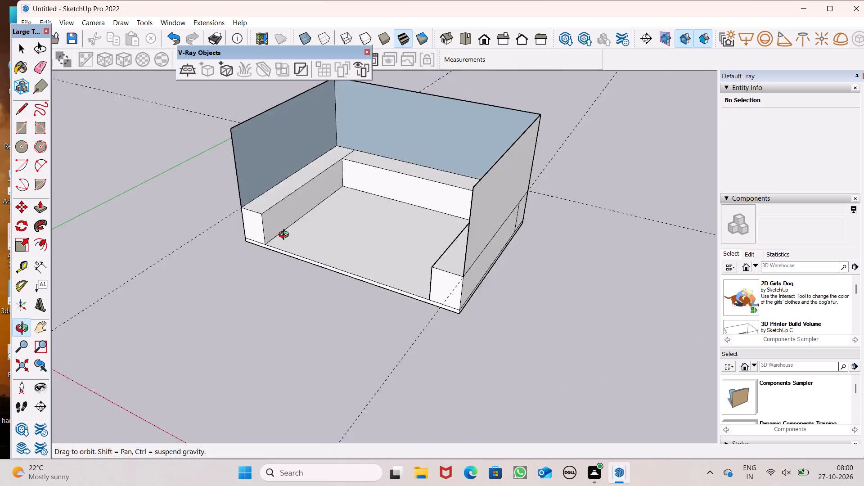
pyautogui.moveTo(286, 236); pyautogui.dragTo(364, 294, button='middle')
pyautogui.scroll(-4, 333, 250)
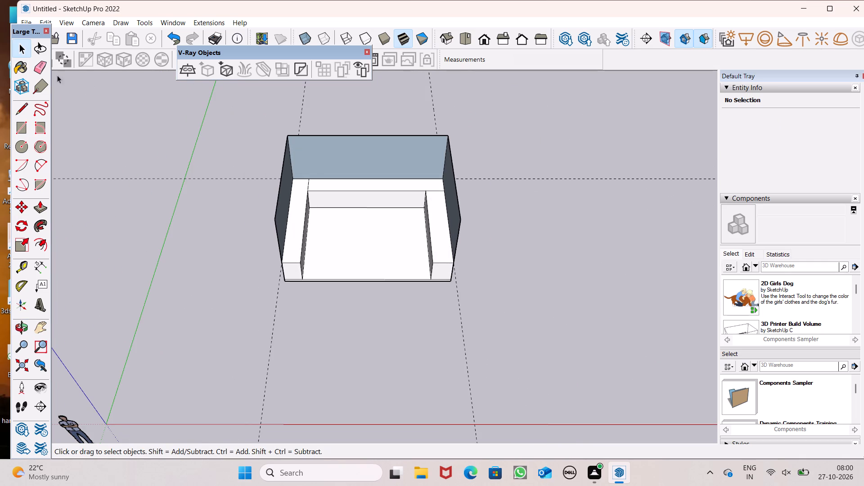
pyautogui.click(45, 71)
pyautogui.moveTo(249, 173); pyautogui.dragTo(292, 135)
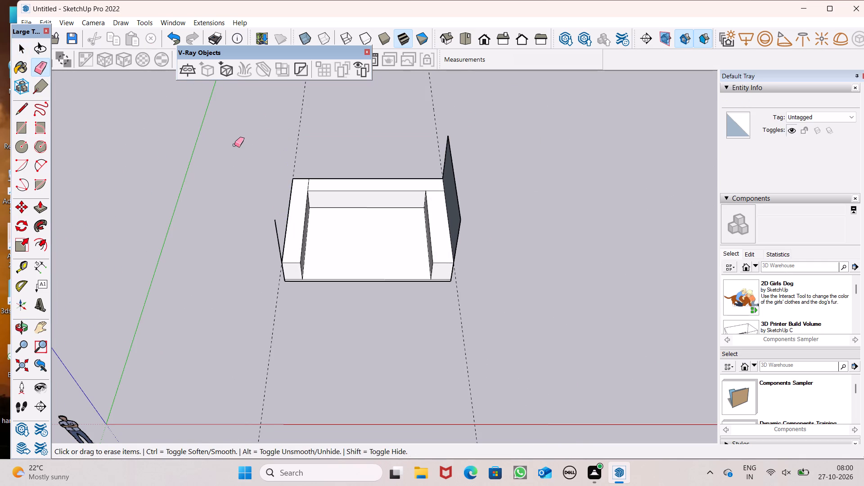
pyautogui.hotkey('ctrl', 'z')
pyautogui.moveTo(285, 117); pyautogui.dragTo(325, 117)
pyautogui.moveTo(433, 110); pyautogui.dragTo(425, 112)
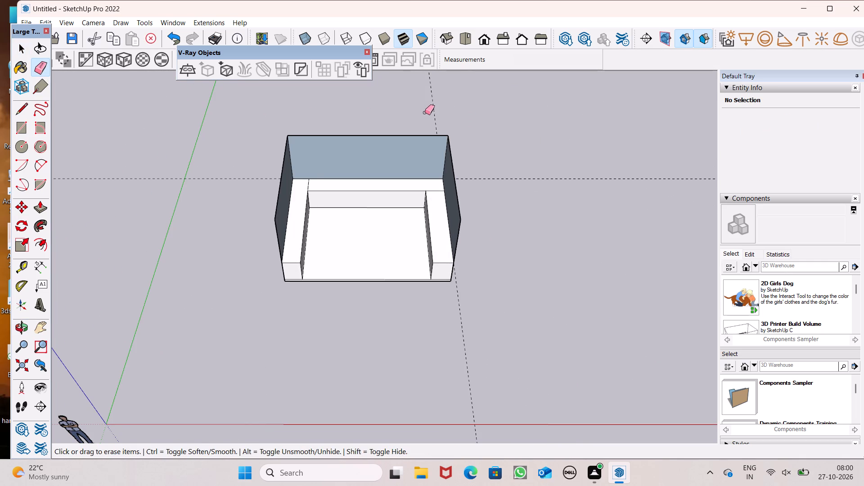
pyautogui.moveTo(425, 112); pyautogui.dragTo(426, 112)
pyautogui.moveTo(195, 162); pyautogui.dragTo(201, 192)
# Measure the height of the left counter's front inner corner edge with the Dimension tool.
pyautogui.scroll(-2, 137, 150)
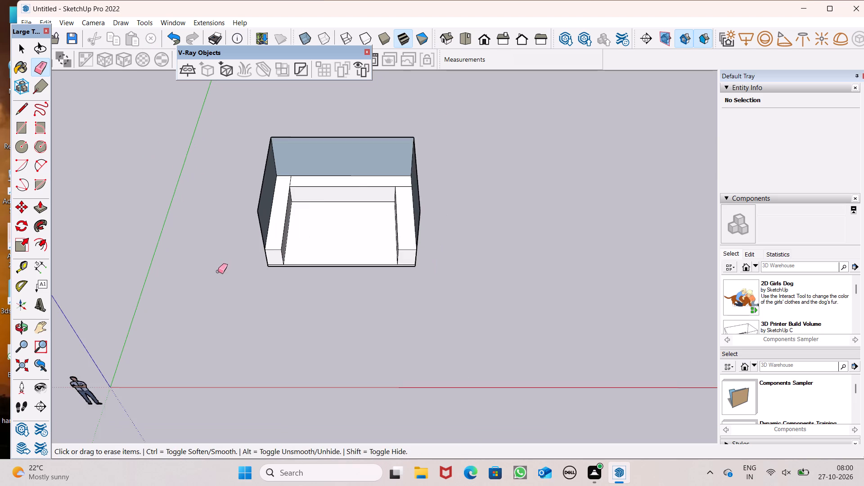
pyautogui.moveTo(216, 270); pyautogui.dragTo(231, 110, button='middle')
pyautogui.scroll(4, 234, 136)
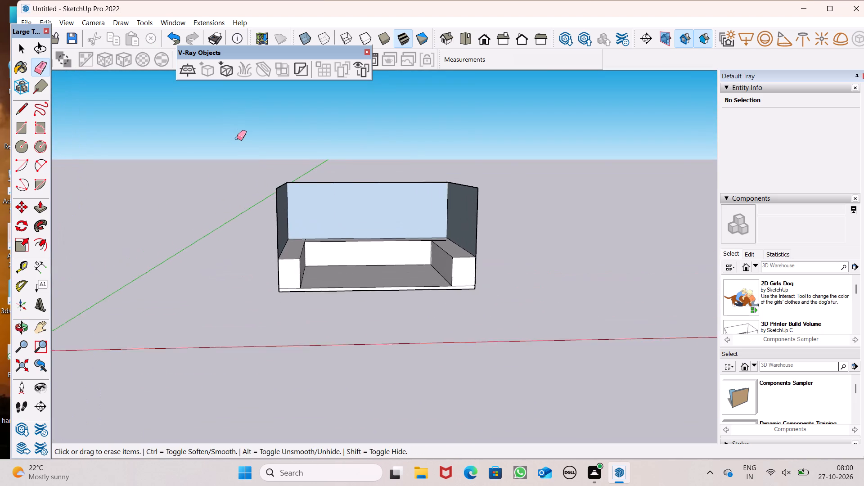
pyautogui.scroll(2, 237, 138)
pyautogui.moveTo(243, 176); pyautogui.dragTo(99, 101, button='middle')
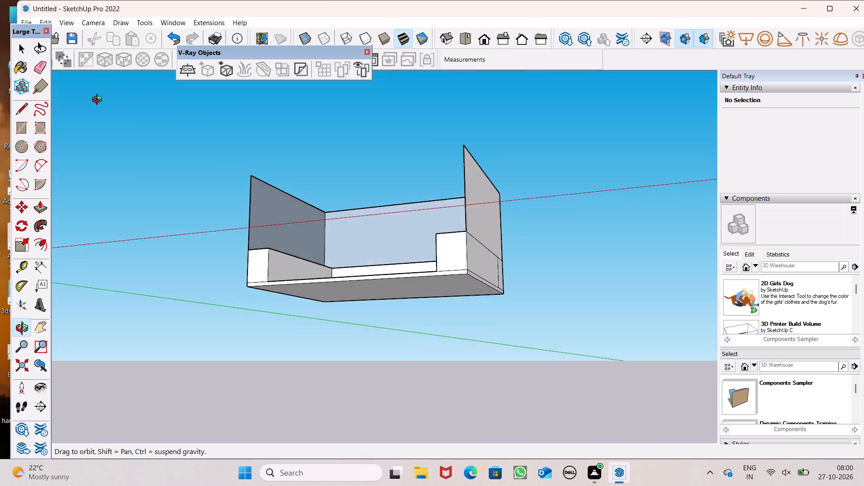
pyautogui.moveTo(99, 101); pyautogui.dragTo(34, 140, button='middle')
pyautogui.scroll(5, 76, 150)
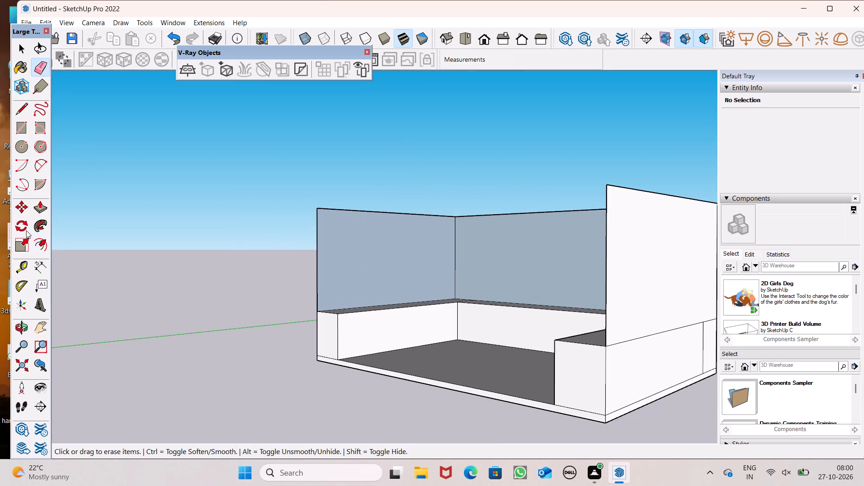
pyautogui.click(40, 270)
pyautogui.moveTo(101, 304); pyautogui.dragTo(164, 306, button='middle')
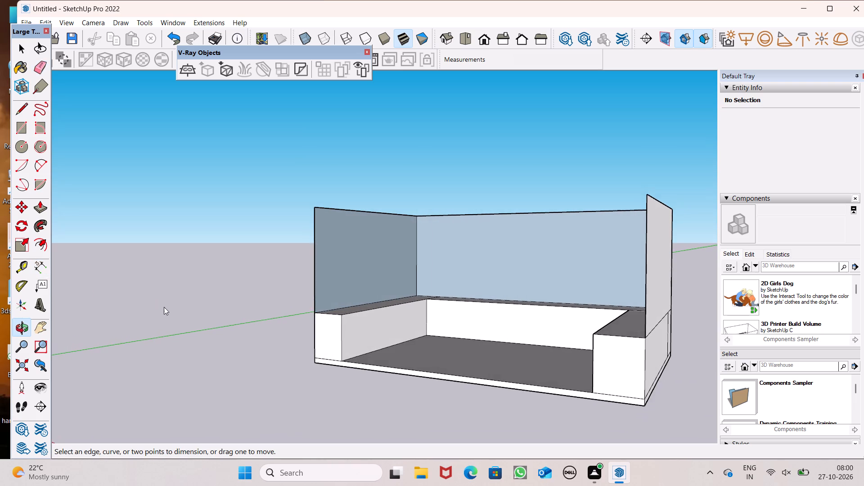
pyautogui.scroll(2, 260, 349)
pyautogui.scroll(-2, 222, 342)
pyautogui.scroll(7, 382, 426)
pyautogui.scroll(2, 253, 284)
pyautogui.click(292, 256)
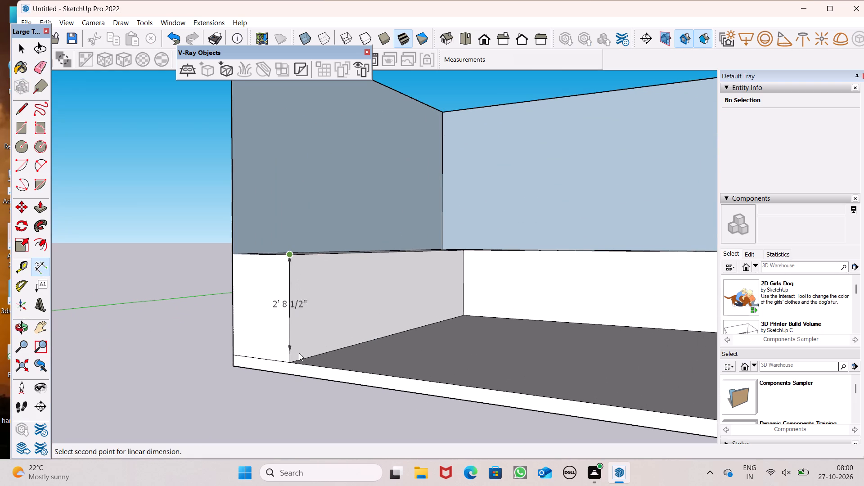
pyautogui.press('space')
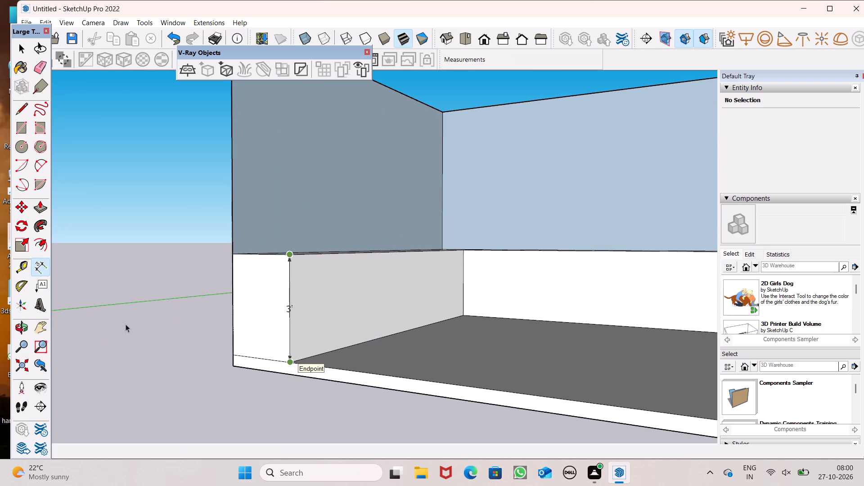
# Erase the two seam edges on the counter top at the back corners so it forms one U-shaped face.
pyautogui.scroll(-1, 134, 311)
pyautogui.moveTo(257, 348); pyautogui.dragTo(343, 367, button='middle')
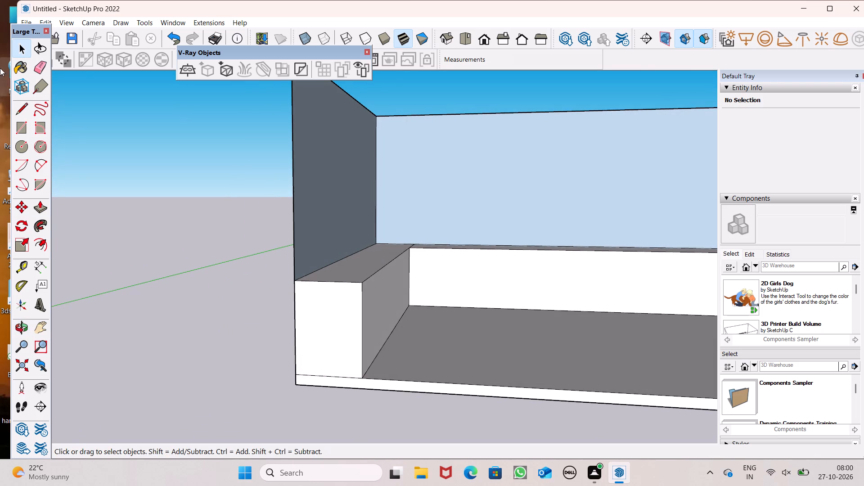
pyautogui.scroll(-3, 127, 61)
pyautogui.scroll(-1, 204, 206)
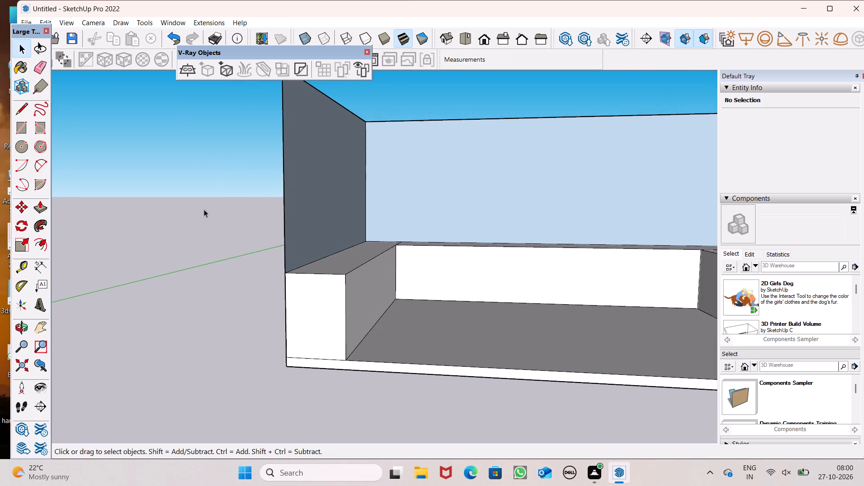
pyautogui.scroll(2, 388, 225)
pyautogui.moveTo(383, 258); pyautogui.dragTo(383, 305, button='middle')
pyautogui.moveTo(39, 66); pyautogui.dragTo(44, 66)
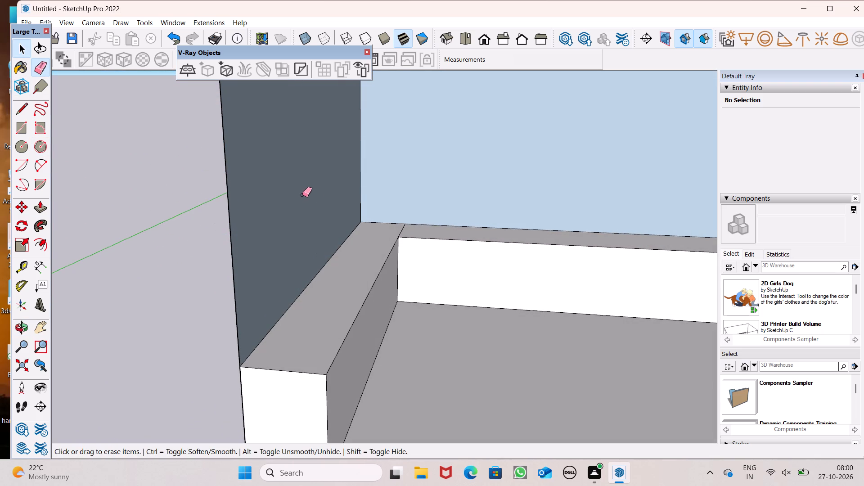
pyautogui.moveTo(399, 231); pyautogui.dragTo(411, 234)
pyautogui.scroll(-5, 162, 188)
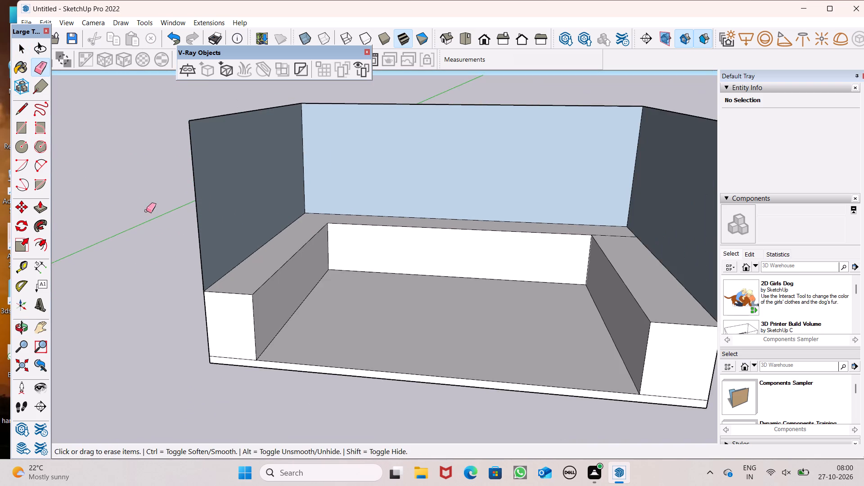
pyautogui.moveTo(184, 271); pyautogui.dragTo(265, 331, button='middle')
pyautogui.scroll(1, 195, 286)
pyautogui.moveTo(588, 191); pyautogui.dragTo(589, 194)
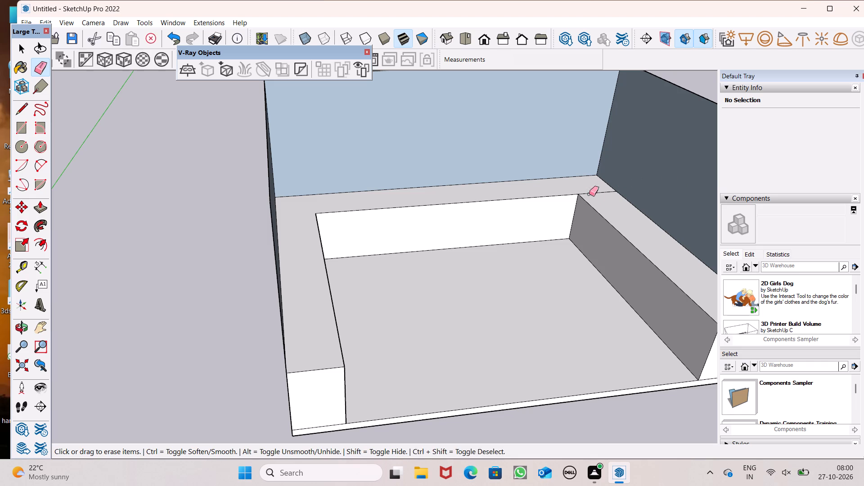
pyautogui.moveTo(589, 194); pyautogui.dragTo(594, 202)
pyautogui.scroll(-2, 537, 174)
pyautogui.moveTo(528, 221); pyautogui.dragTo(419, 178, button='middle')
pyautogui.press('space')
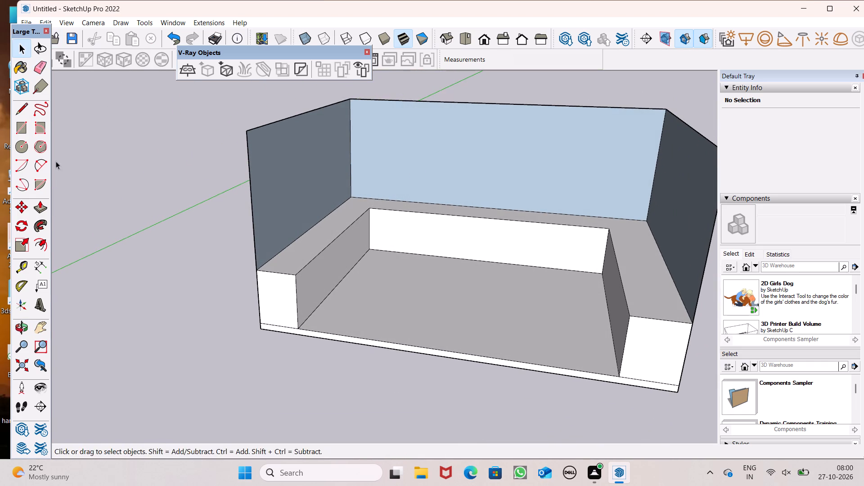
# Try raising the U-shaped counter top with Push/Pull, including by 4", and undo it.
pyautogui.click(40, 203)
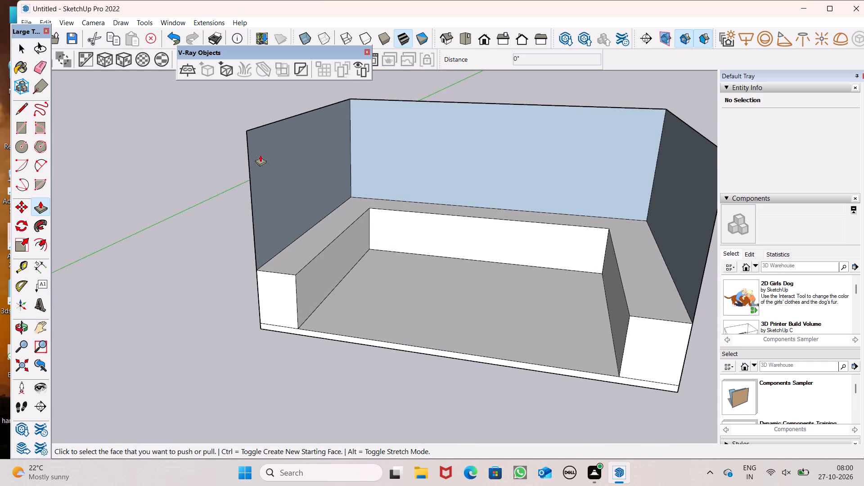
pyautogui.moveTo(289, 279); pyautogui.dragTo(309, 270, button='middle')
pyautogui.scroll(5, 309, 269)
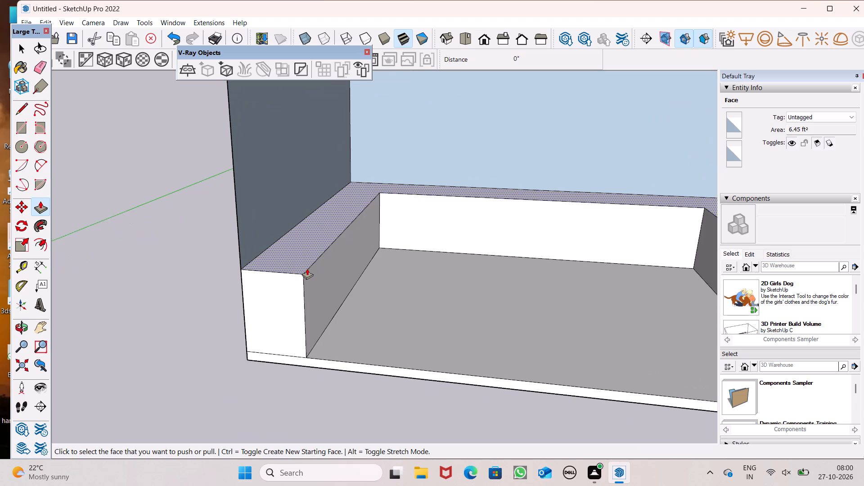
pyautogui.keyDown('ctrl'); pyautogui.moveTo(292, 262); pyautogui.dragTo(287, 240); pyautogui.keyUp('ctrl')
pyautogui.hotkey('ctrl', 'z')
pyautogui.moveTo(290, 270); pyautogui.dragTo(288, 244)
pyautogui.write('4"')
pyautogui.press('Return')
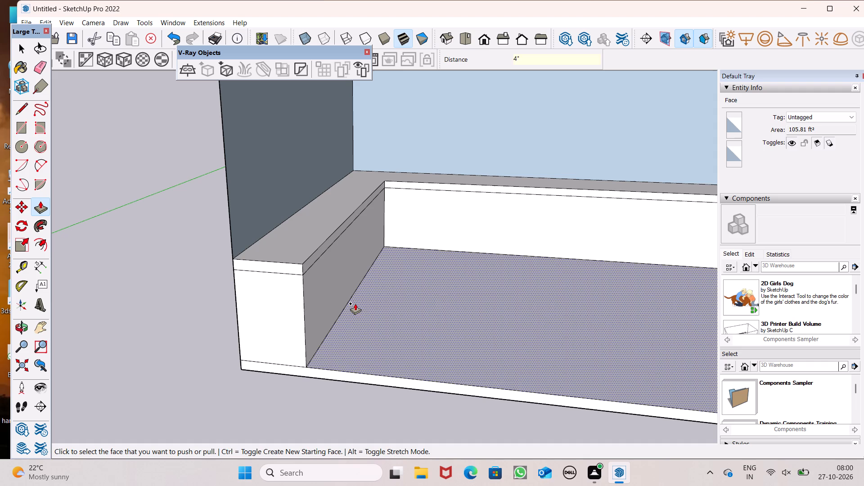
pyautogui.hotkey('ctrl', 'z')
# Raise the U-shaped counter top by 3" with Push/Pull.
pyautogui.moveTo(293, 262); pyautogui.dragTo(301, 211)
pyautogui.press('3')
pyautogui.hotkey('shift', '"')
pyautogui.press('Return')
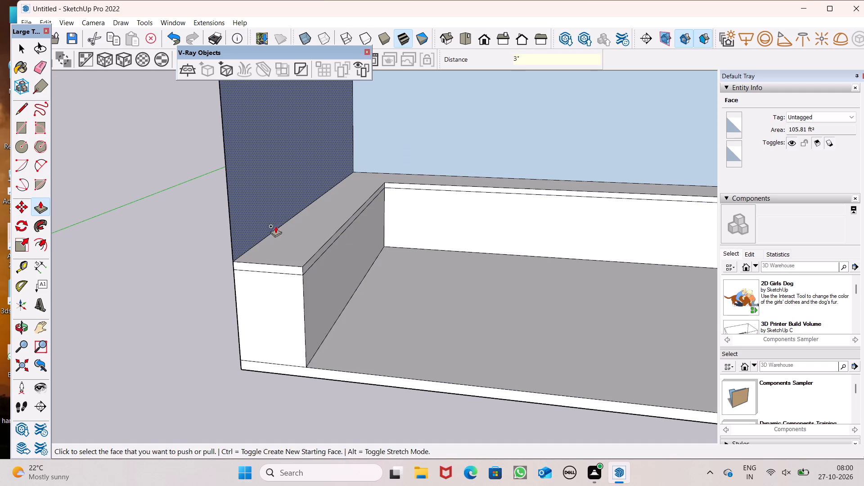
pyautogui.press('space')
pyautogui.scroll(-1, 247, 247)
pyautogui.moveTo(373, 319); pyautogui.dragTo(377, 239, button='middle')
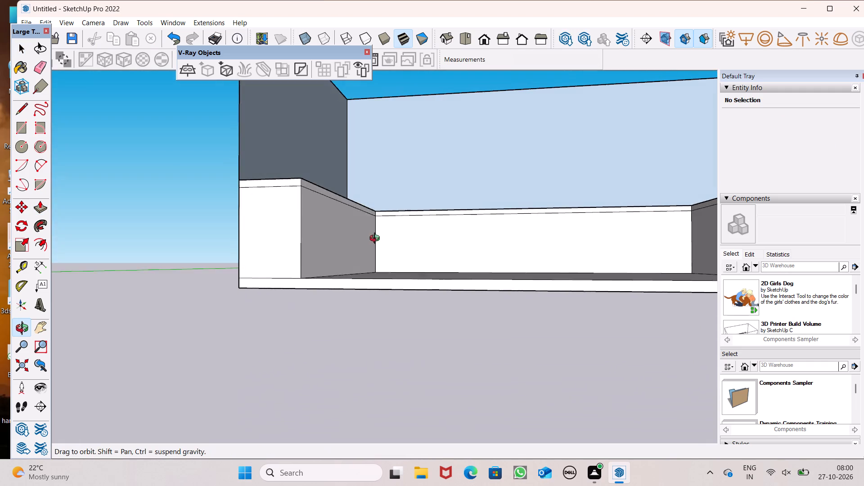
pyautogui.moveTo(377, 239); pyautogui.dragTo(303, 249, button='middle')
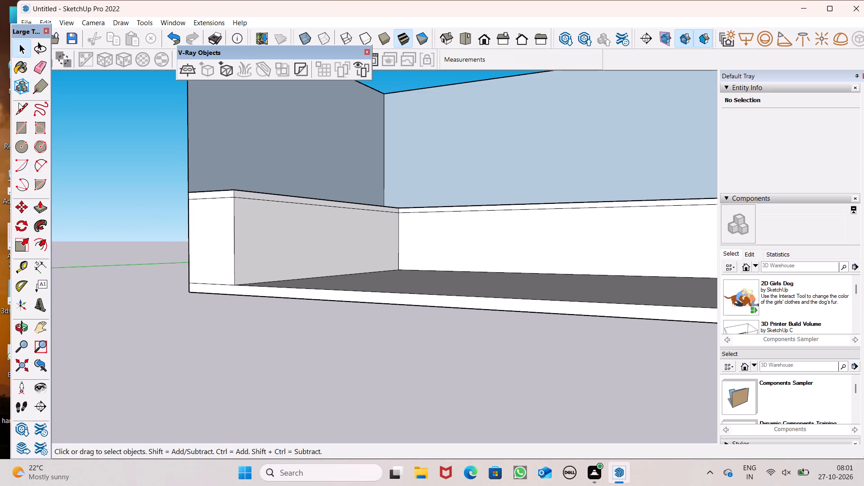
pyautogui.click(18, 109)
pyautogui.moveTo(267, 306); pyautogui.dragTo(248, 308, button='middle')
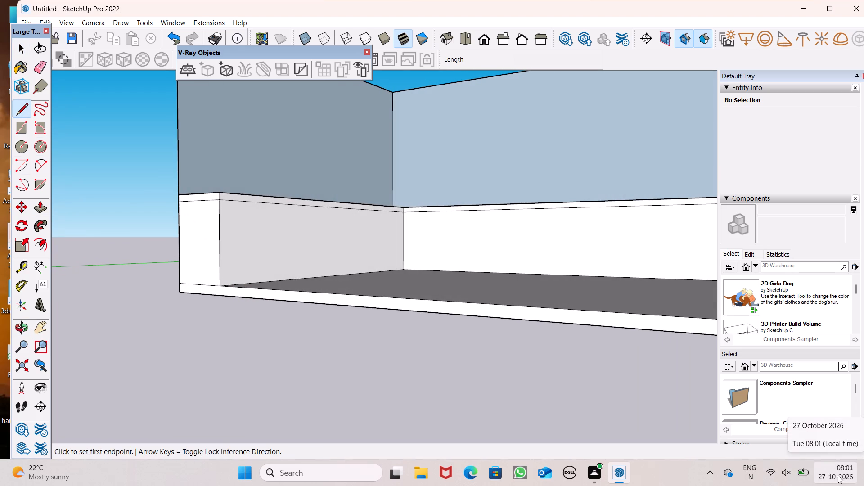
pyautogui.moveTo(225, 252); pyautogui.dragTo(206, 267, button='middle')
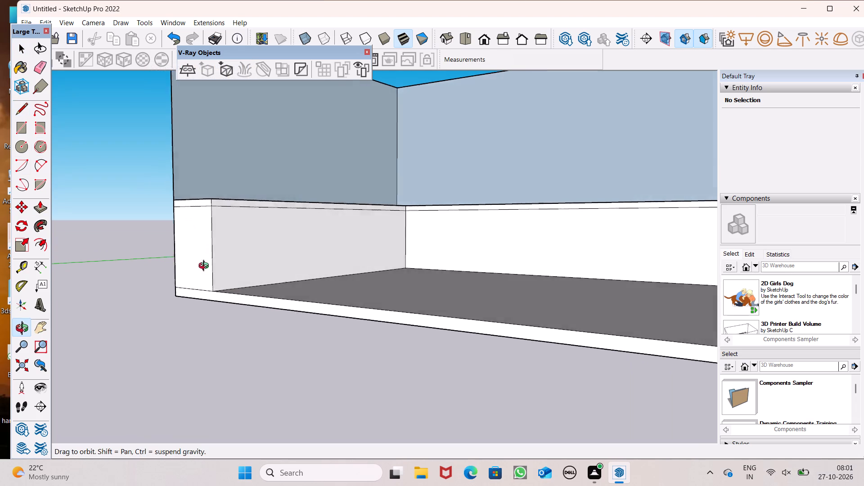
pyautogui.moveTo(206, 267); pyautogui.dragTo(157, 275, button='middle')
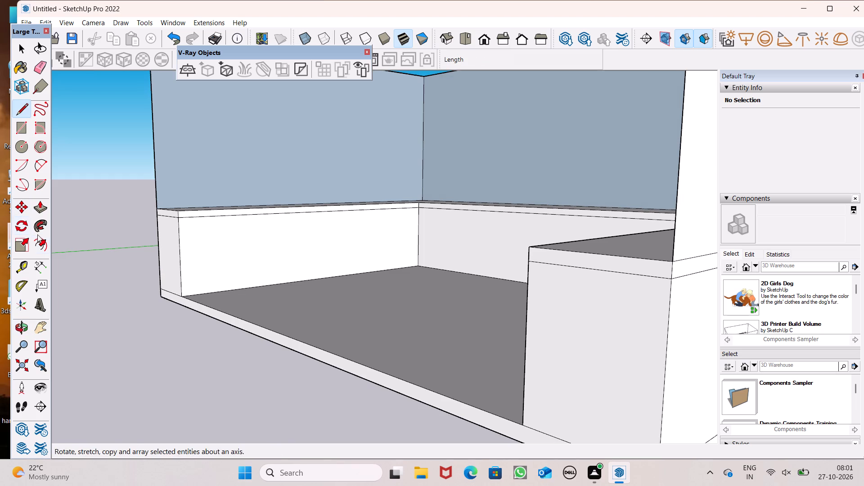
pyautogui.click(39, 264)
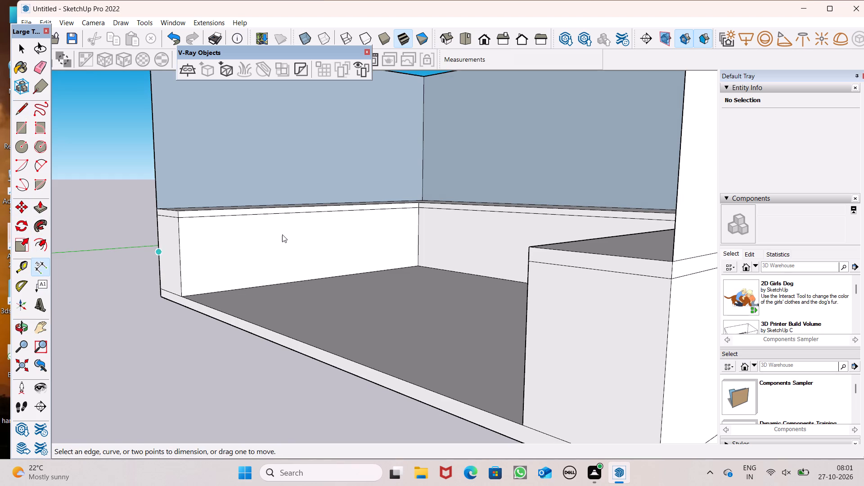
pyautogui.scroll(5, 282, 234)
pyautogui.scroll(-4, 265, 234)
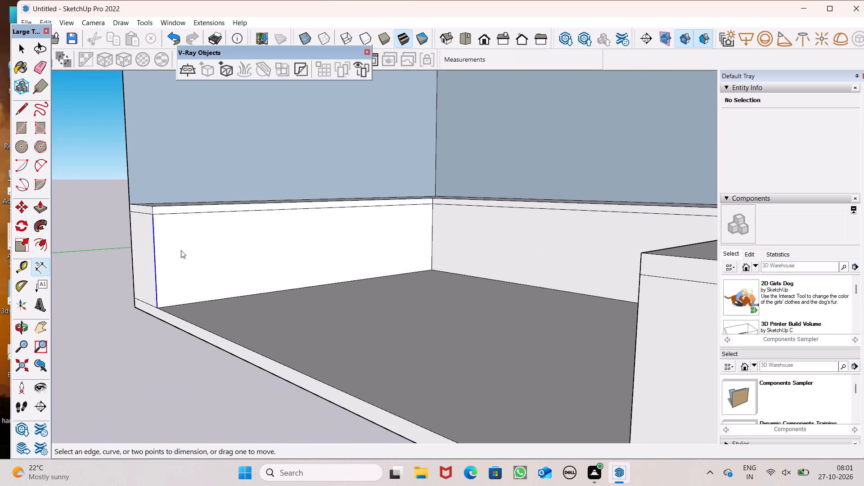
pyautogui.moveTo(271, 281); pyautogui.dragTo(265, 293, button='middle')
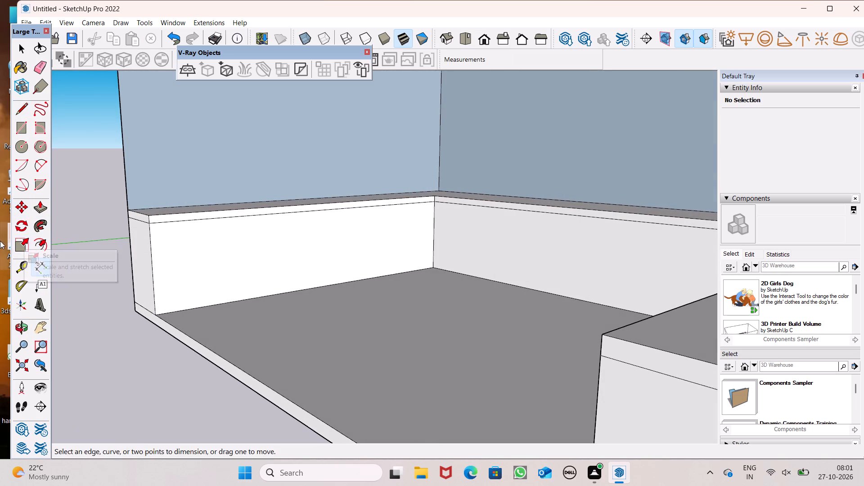
# Place a vertical guide about 2' in from the front edge of the left counter's inner face with the Tape Measure tool.
pyautogui.click(22, 269)
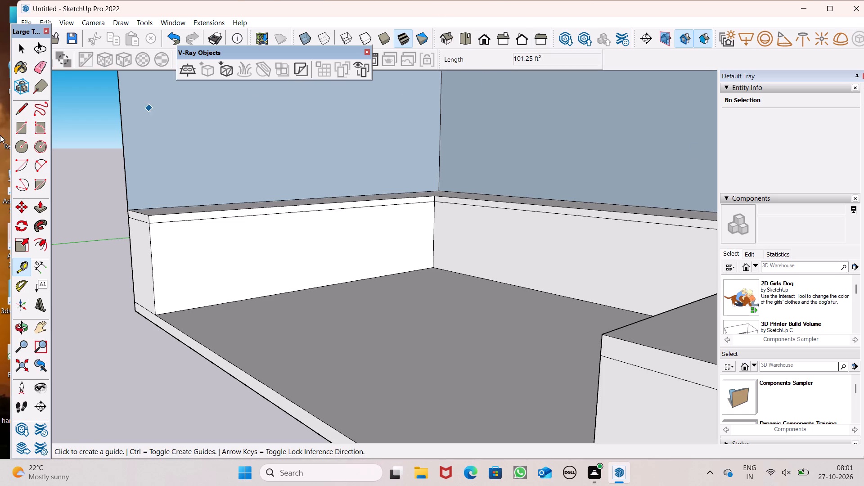
pyautogui.scroll(-3, 252, 193)
pyautogui.moveTo(287, 236); pyautogui.dragTo(277, 240, button='middle')
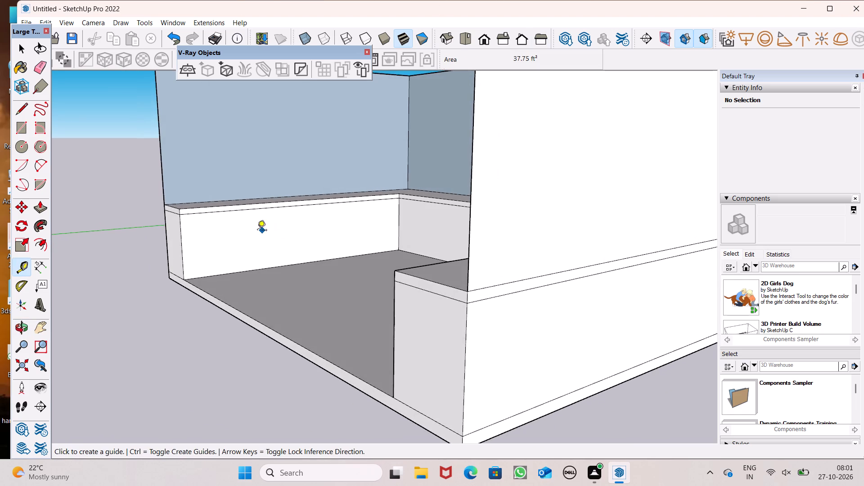
pyautogui.scroll(4, 257, 231)
pyautogui.scroll(1, 118, 207)
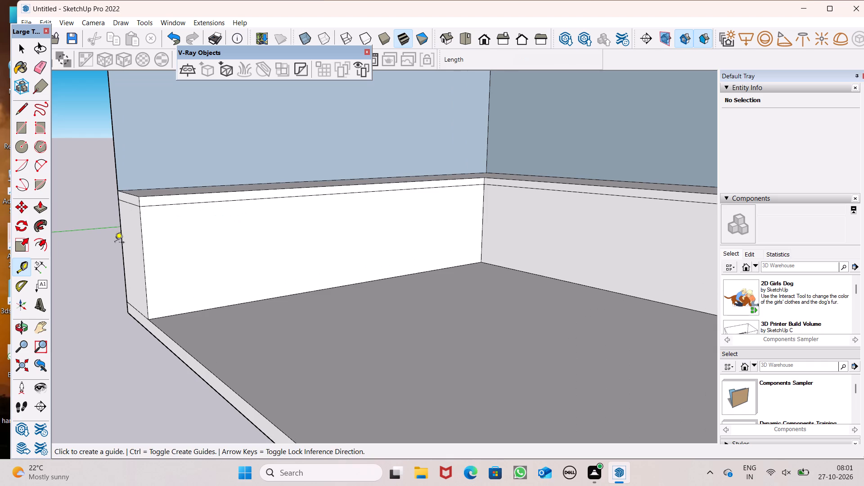
pyautogui.click(143, 255)
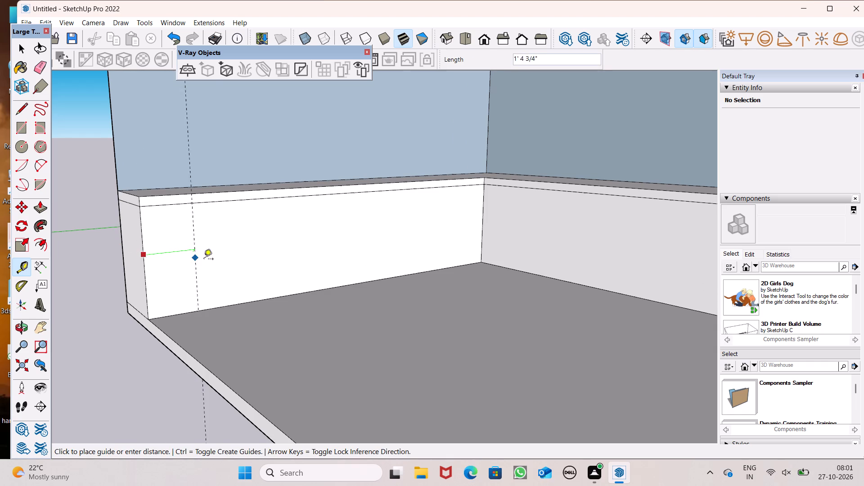
pyautogui.moveTo(237, 272); pyautogui.dragTo(225, 280, button='middle')
pyautogui.moveTo(245, 286); pyautogui.dragTo(249, 283, button='middle')
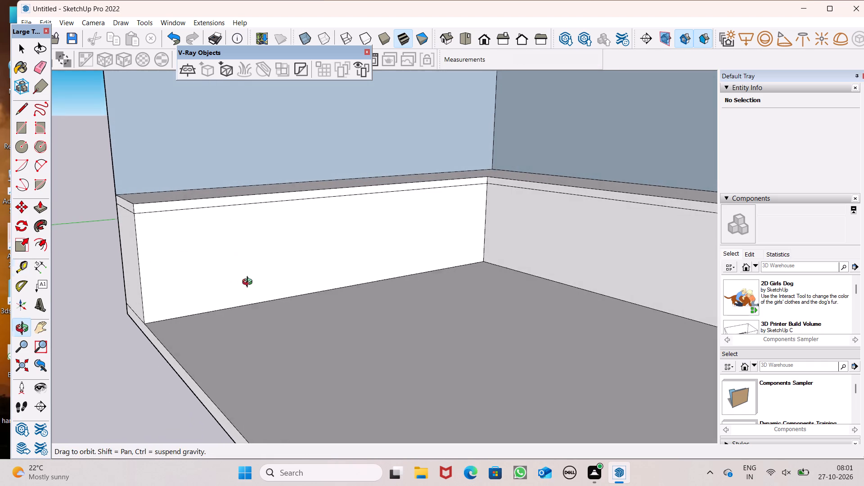
pyautogui.moveTo(249, 283); pyautogui.dragTo(224, 241, button='middle')
pyautogui.scroll(2, 224, 246)
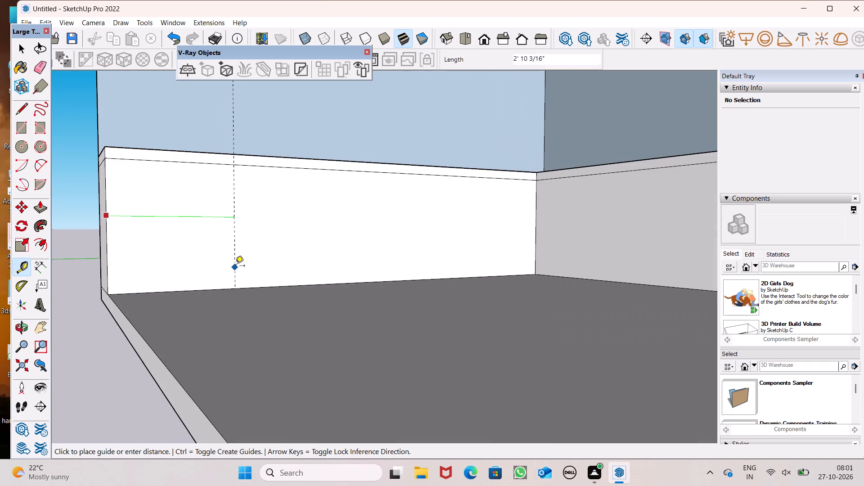
pyautogui.scroll(1, 236, 265)
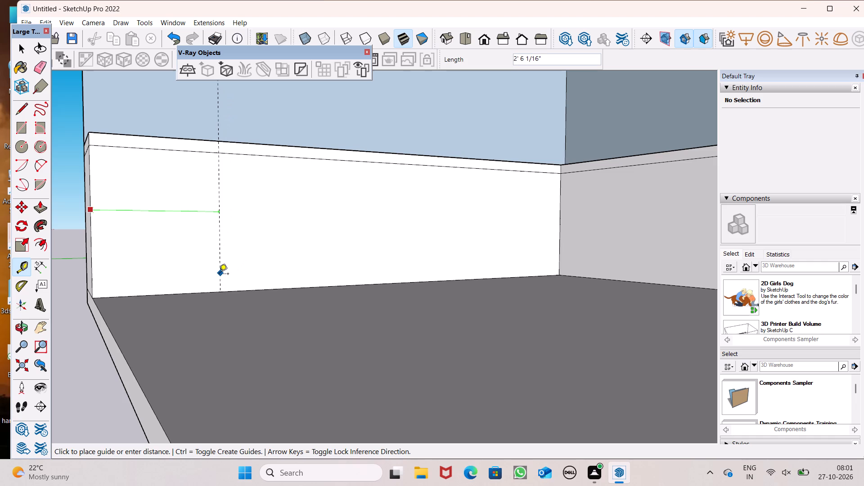
pyautogui.click(194, 281)
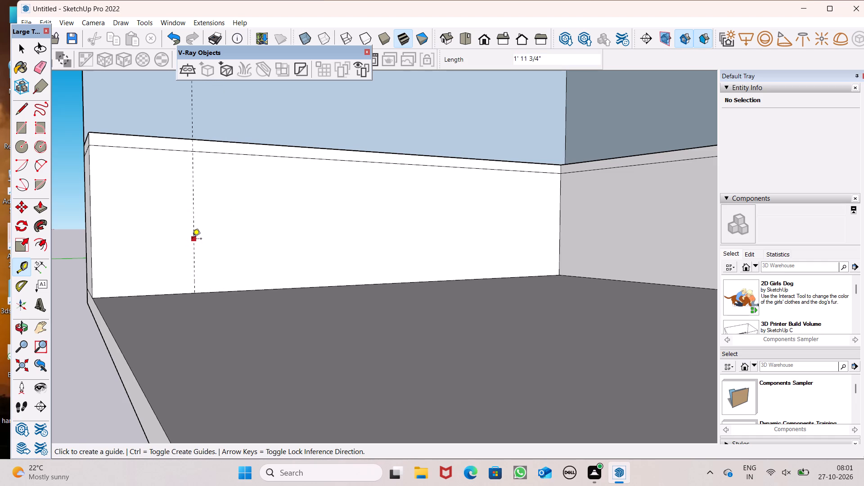
# Place a second vertical guide about 8' 2" from the first and a third about 11' 2" from the second along the left counter.
pyautogui.click(192, 238)
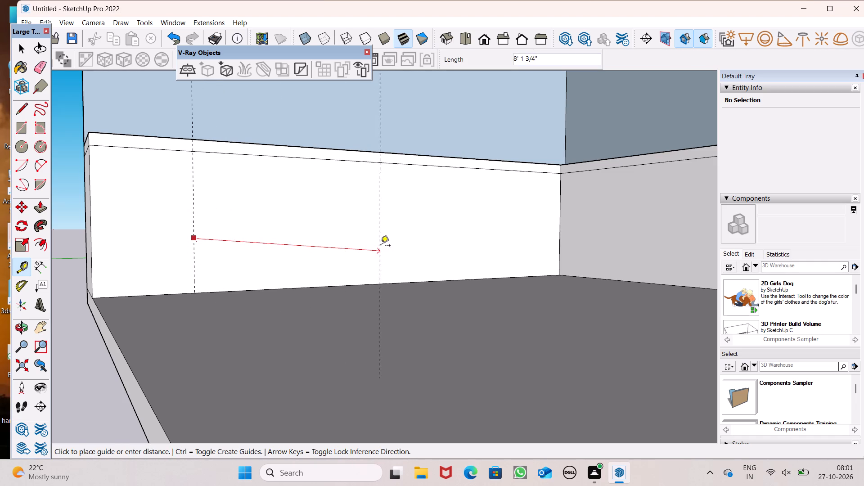
pyautogui.click(381, 245)
pyautogui.moveTo(382, 243); pyautogui.dragTo(443, 234)
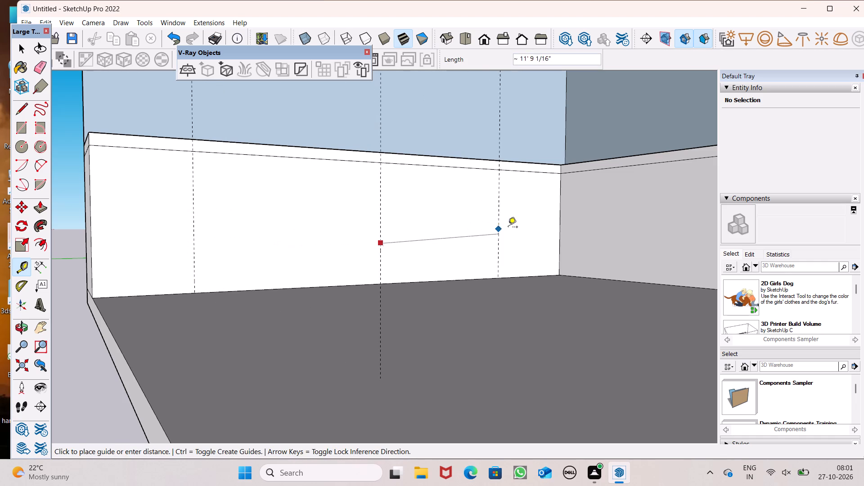
pyautogui.click(480, 235)
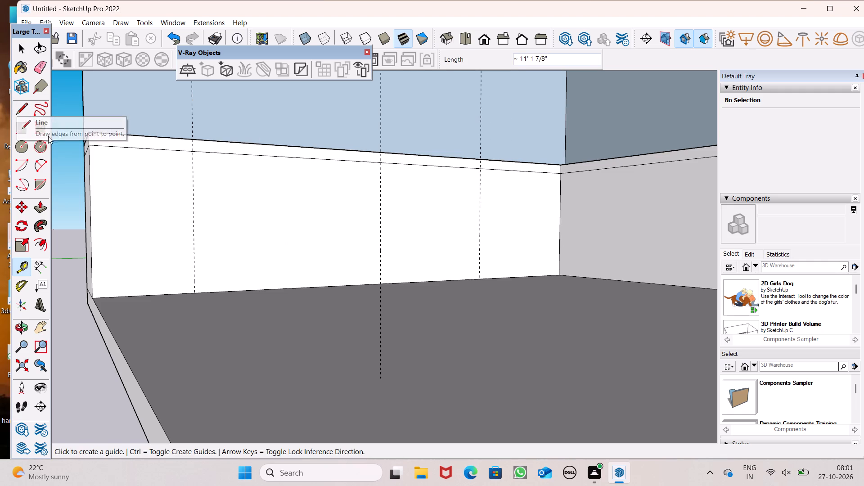
# Place two horizontal guides on the left counter's inner face, about 2' 2" and 1' 4" above the floor edge.
pyautogui.click(358, 286)
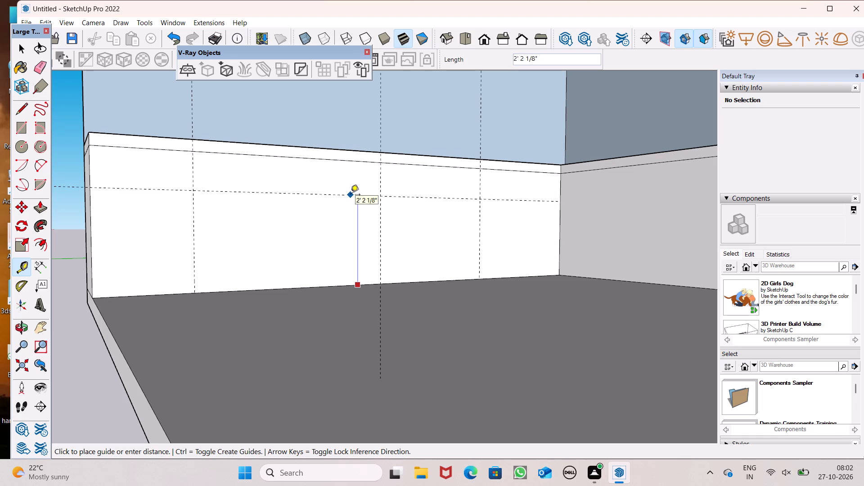
pyautogui.click(351, 195)
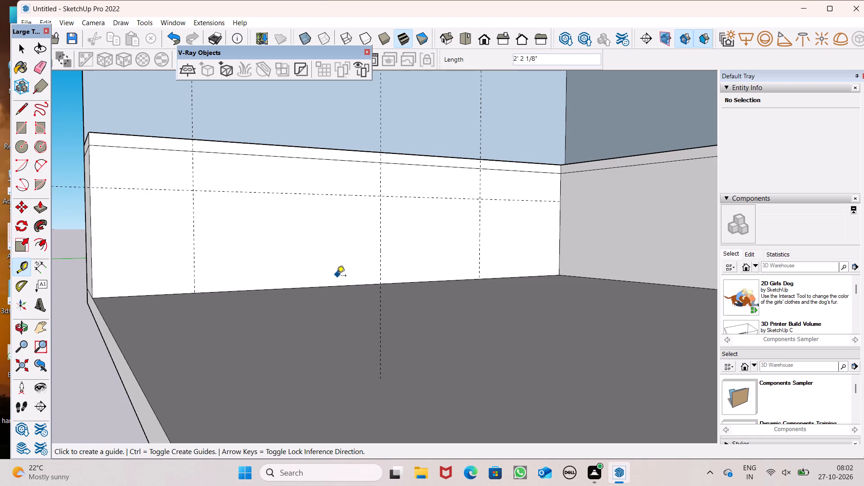
pyautogui.click(301, 290)
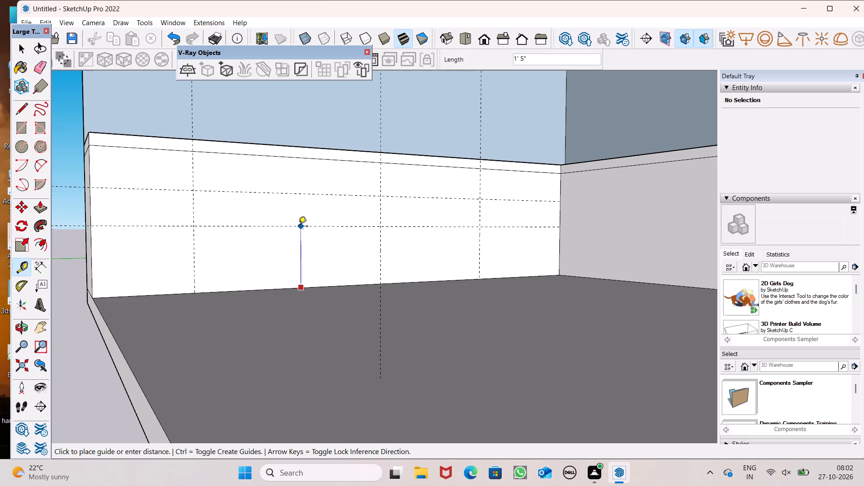
pyautogui.click(298, 229)
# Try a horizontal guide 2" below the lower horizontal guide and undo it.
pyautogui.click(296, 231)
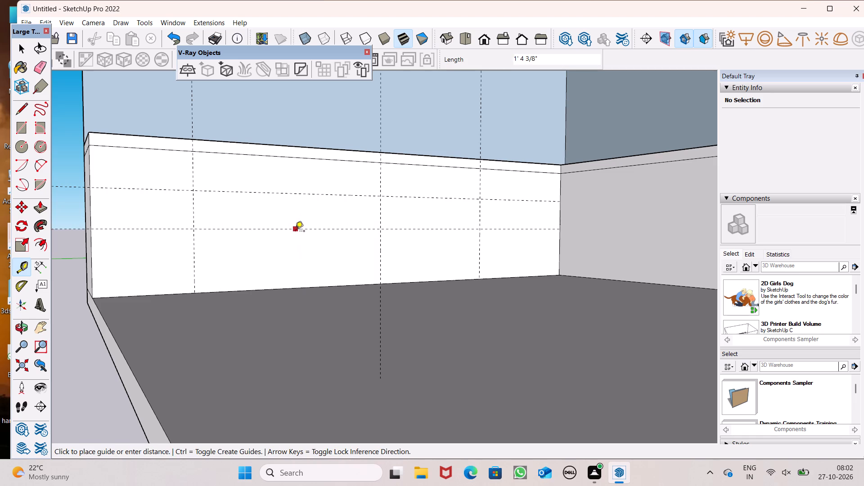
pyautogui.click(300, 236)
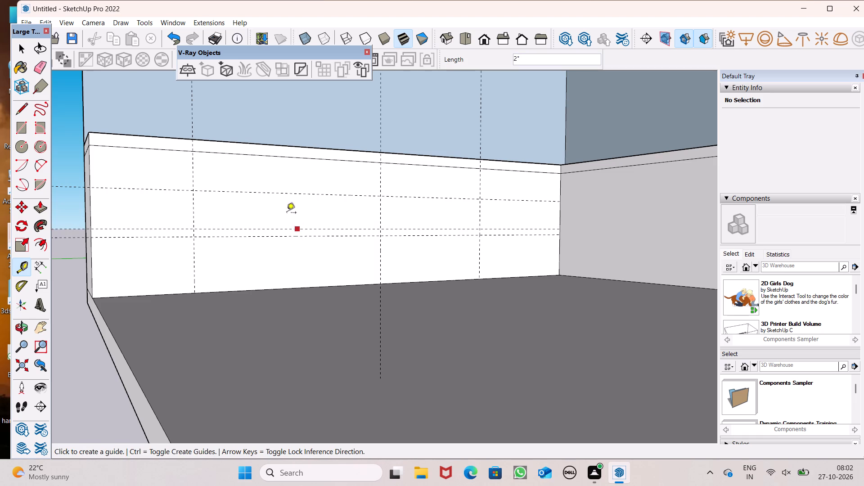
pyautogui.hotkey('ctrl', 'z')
# Place a horizontal guide about 1" below the lower horizontal guide on the left counter's inner face.
pyautogui.scroll(7, 252, 230)
pyautogui.moveTo(259, 225); pyautogui.dragTo(261, 232)
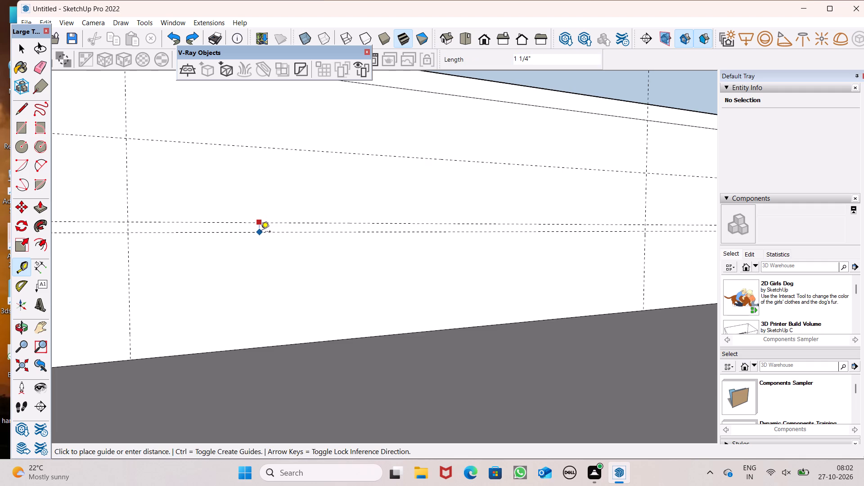
pyautogui.moveTo(261, 232); pyautogui.dragTo(269, 231)
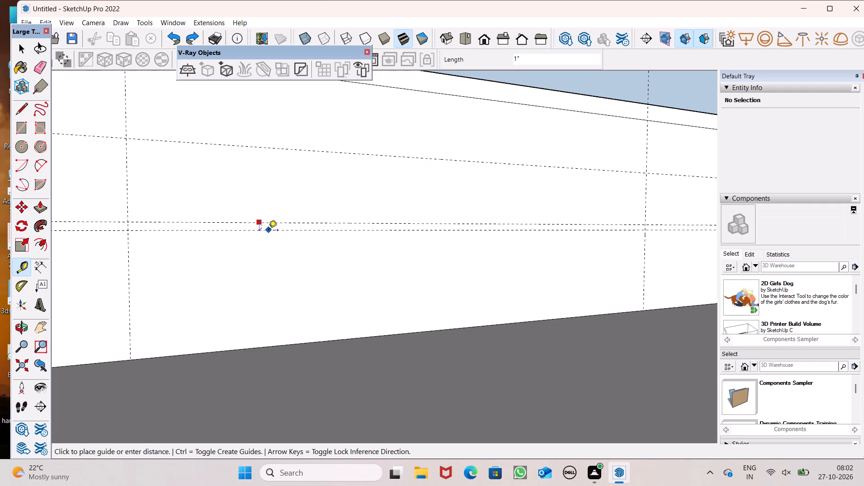
pyautogui.moveTo(269, 231); pyautogui.dragTo(269, 232)
pyautogui.scroll(-7, 327, 170)
pyautogui.press('space')
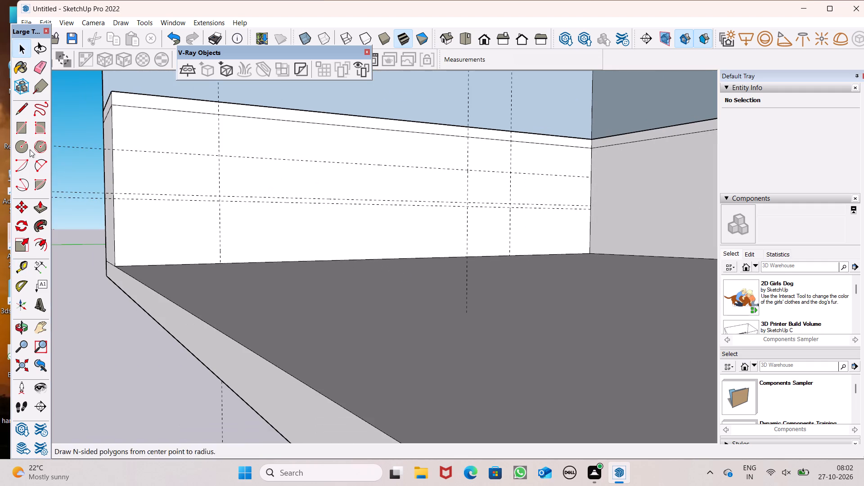
# Draw a 3' vertical line along the first vertical guide from the slab's lower edge down to the floor.
pyautogui.click(17, 108)
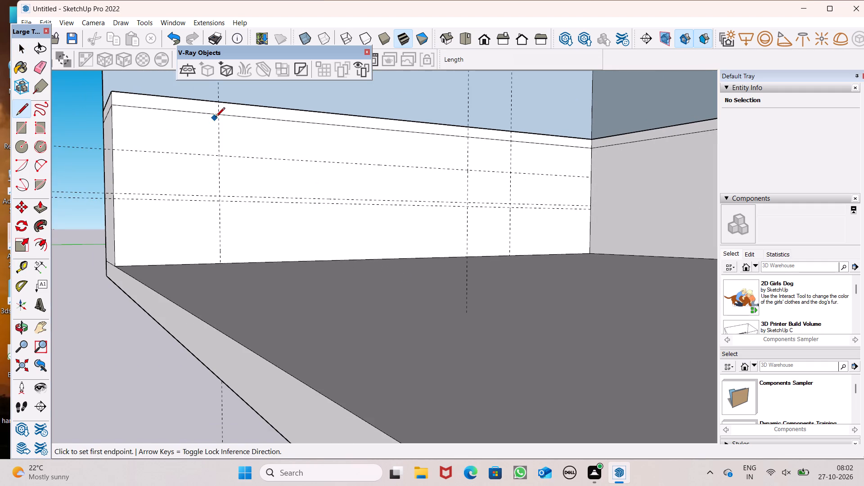
pyautogui.click(217, 115)
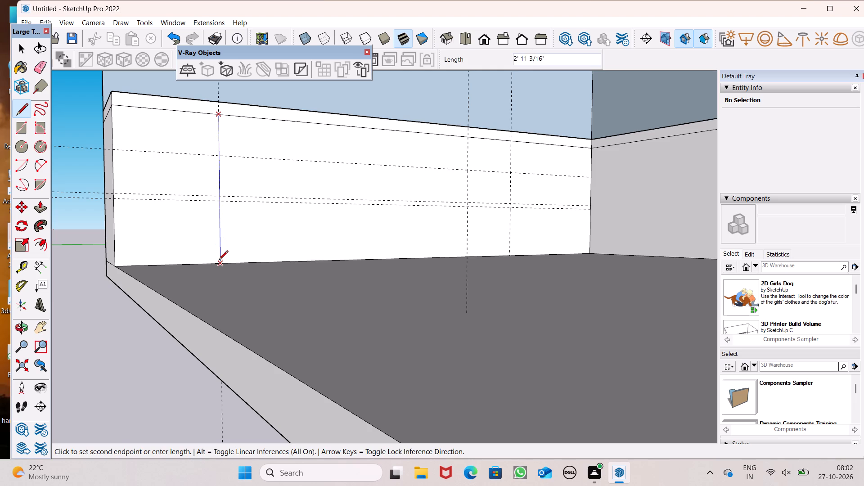
pyautogui.click(219, 261)
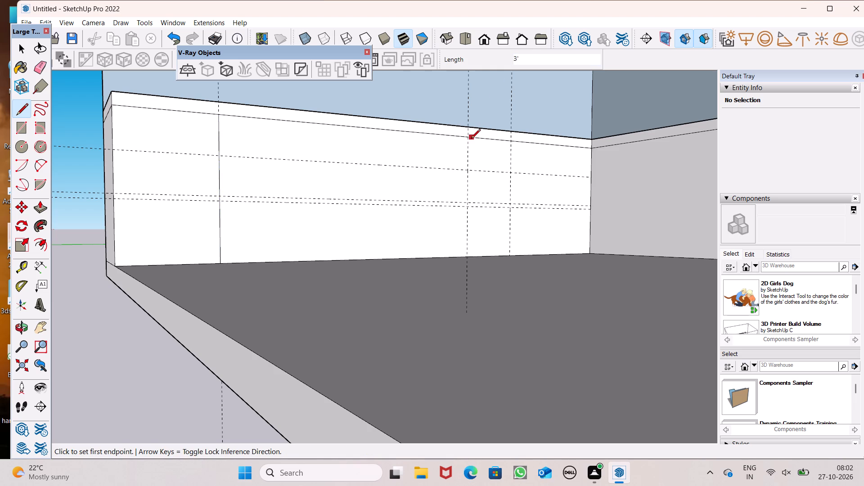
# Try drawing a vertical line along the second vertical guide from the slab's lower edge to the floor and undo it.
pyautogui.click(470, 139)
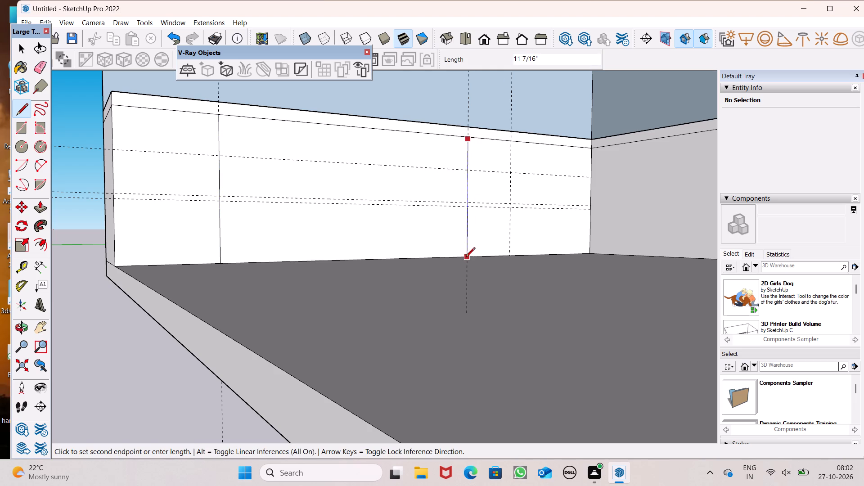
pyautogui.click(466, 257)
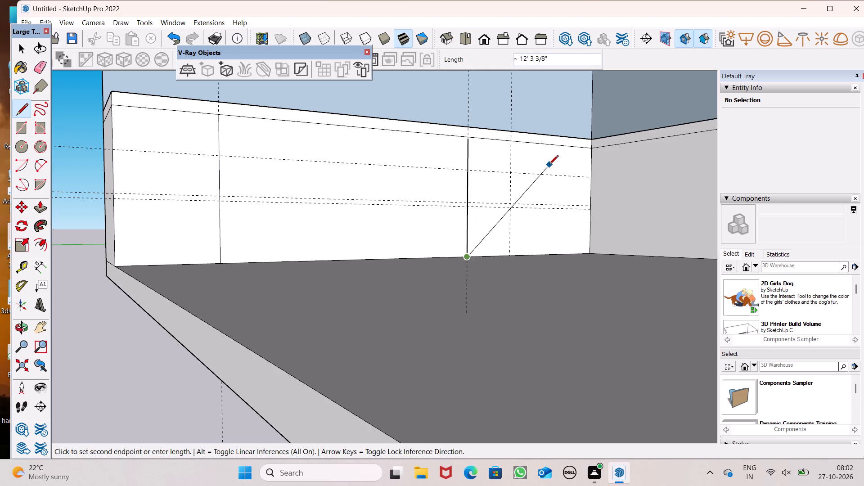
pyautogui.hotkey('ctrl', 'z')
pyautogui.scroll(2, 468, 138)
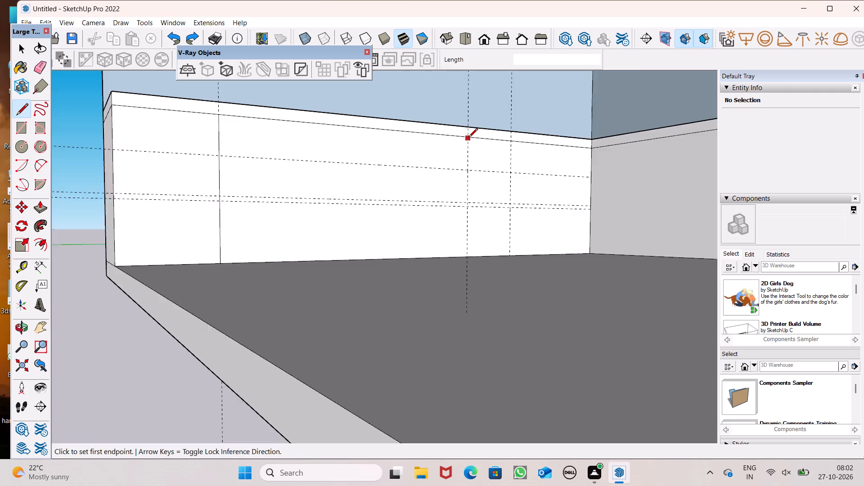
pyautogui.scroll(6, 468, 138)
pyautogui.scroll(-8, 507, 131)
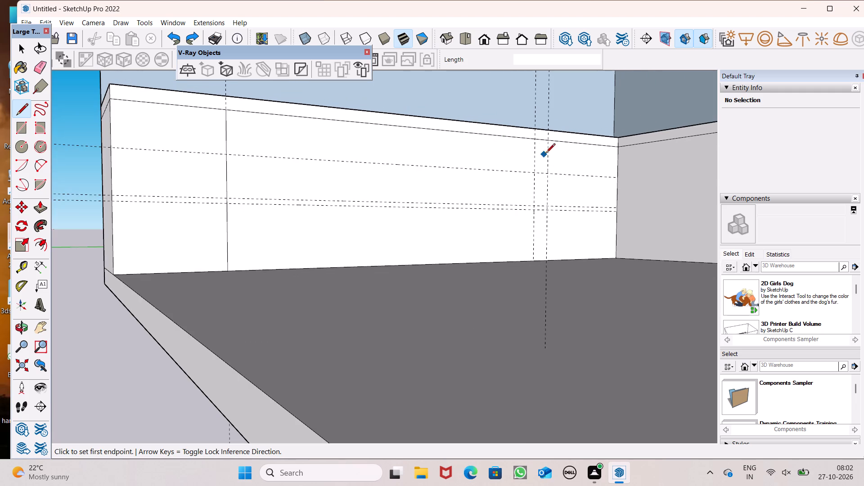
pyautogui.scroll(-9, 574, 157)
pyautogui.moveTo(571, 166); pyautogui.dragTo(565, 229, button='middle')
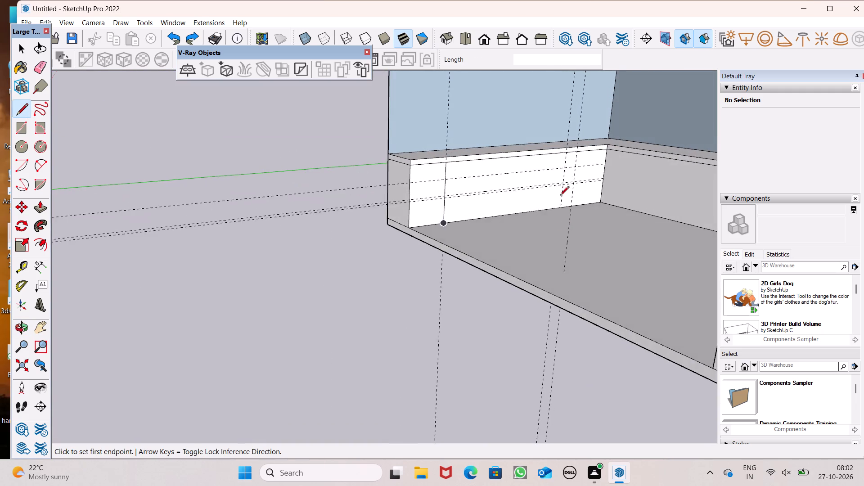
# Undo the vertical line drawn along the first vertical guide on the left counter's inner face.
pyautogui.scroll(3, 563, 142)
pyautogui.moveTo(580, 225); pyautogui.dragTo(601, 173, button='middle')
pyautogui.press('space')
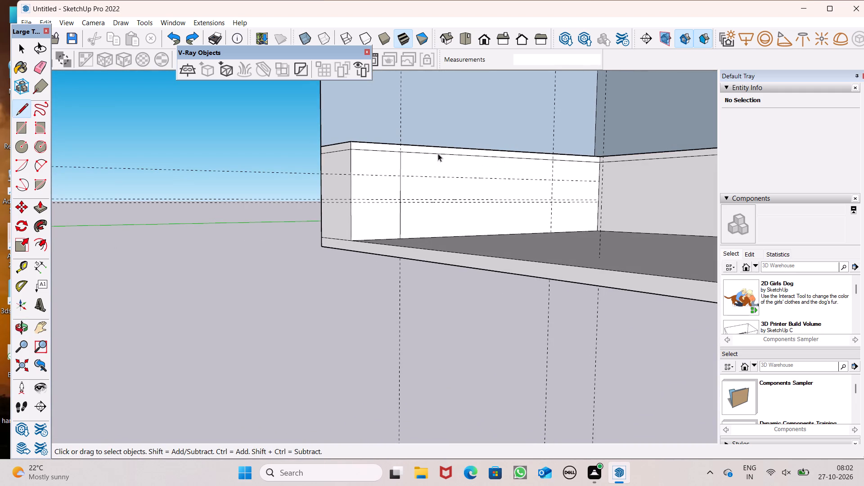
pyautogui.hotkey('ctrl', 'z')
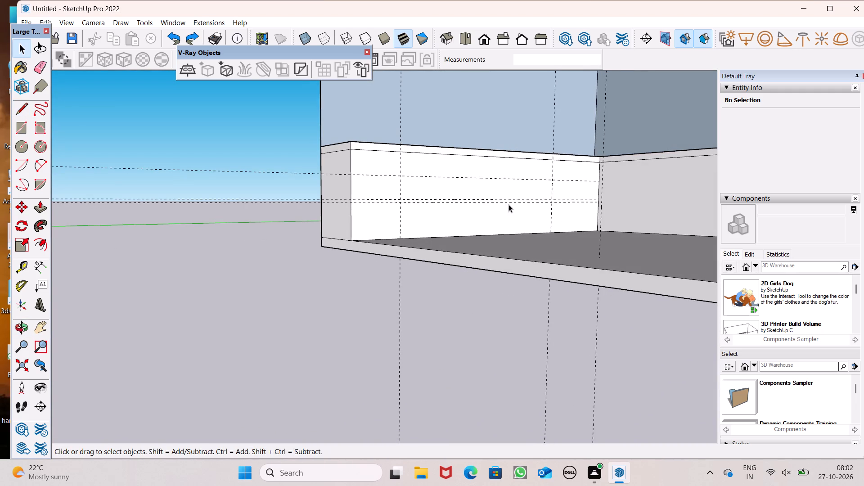
# Place a vertical guide about 4' 5" from the first vertical guide on the left counter's inner face.
pyautogui.scroll(4, 509, 205)
pyautogui.scroll(-4, 467, 138)
pyautogui.scroll(1, 511, 202)
pyautogui.moveTo(436, 220); pyautogui.dragTo(441, 226, button='middle')
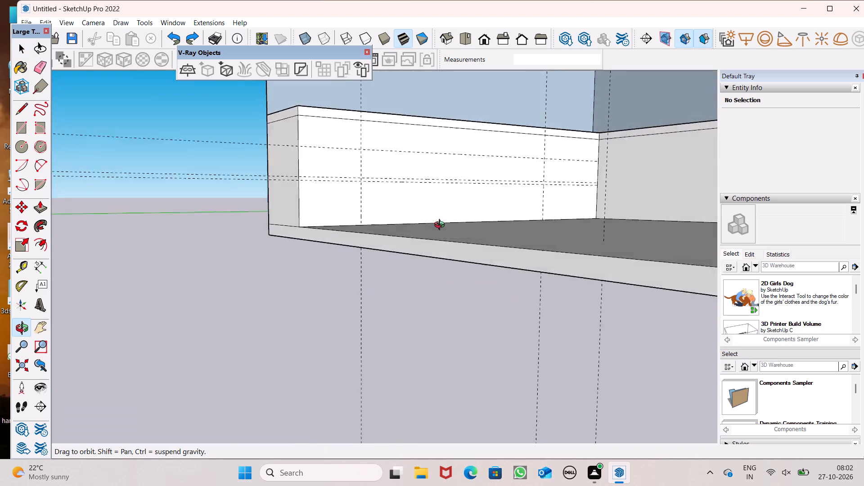
pyautogui.moveTo(441, 226); pyautogui.dragTo(455, 265, button='middle')
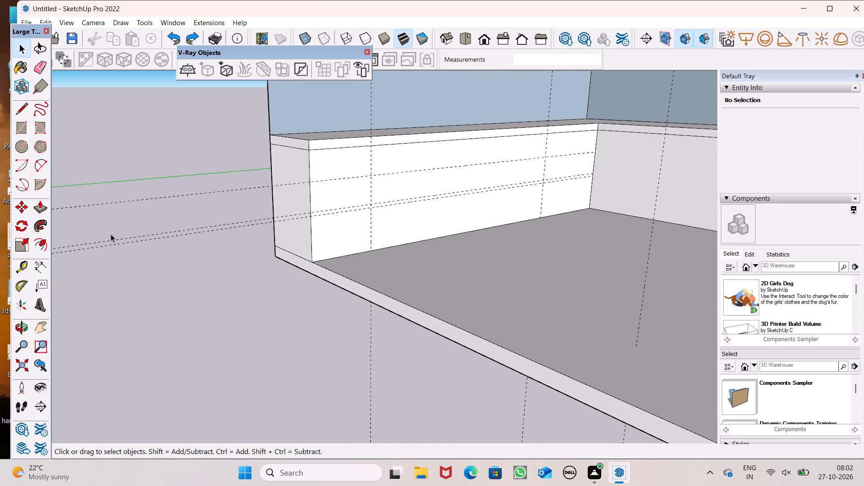
pyautogui.moveTo(24, 265); pyautogui.dragTo(32, 263)
pyautogui.click(22, 262)
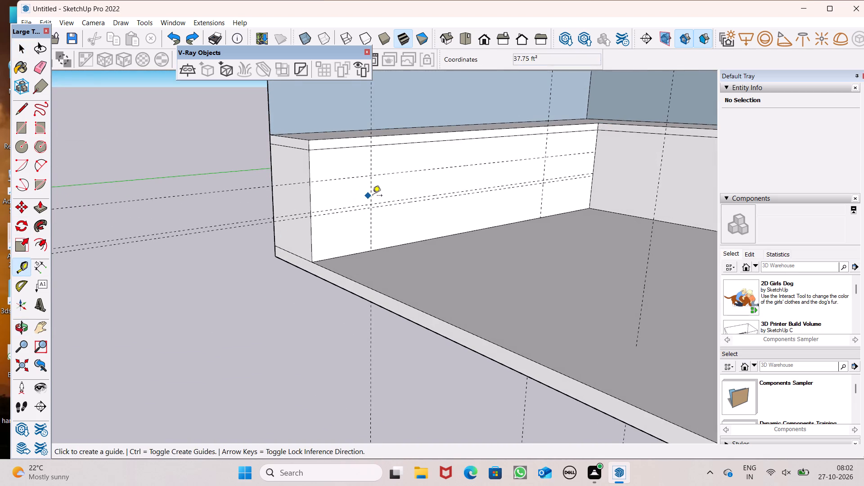
pyautogui.click(373, 196)
pyautogui.moveTo(499, 189); pyautogui.dragTo(448, 207, button='middle')
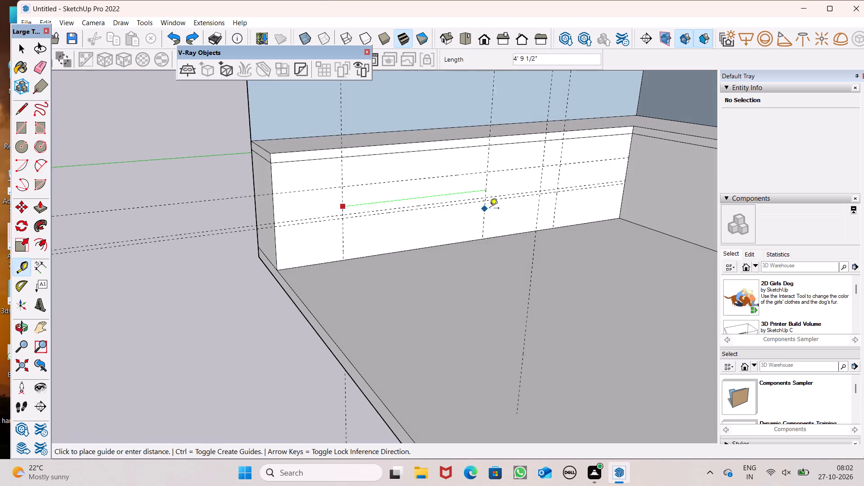
pyautogui.click(475, 213)
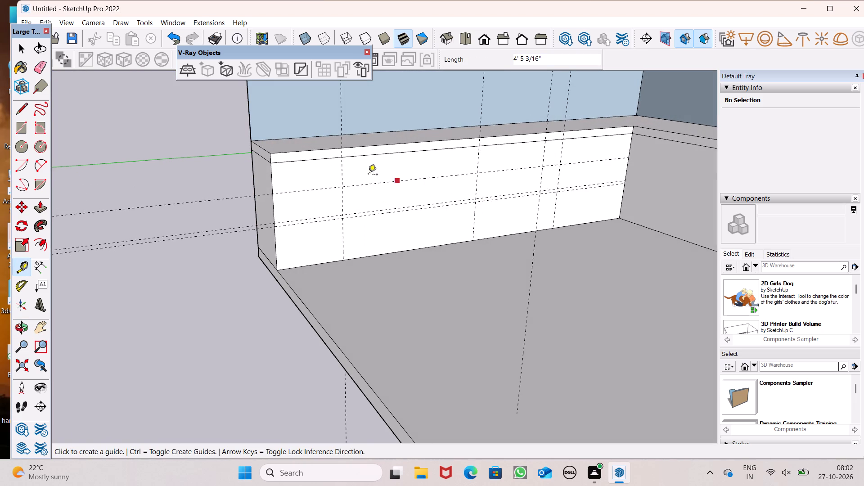
# Draw 3' vertical lines along the first vertical guide and the new guide, from the slab's lower edge to the floor.
pyautogui.click(20, 102)
pyautogui.click(342, 160)
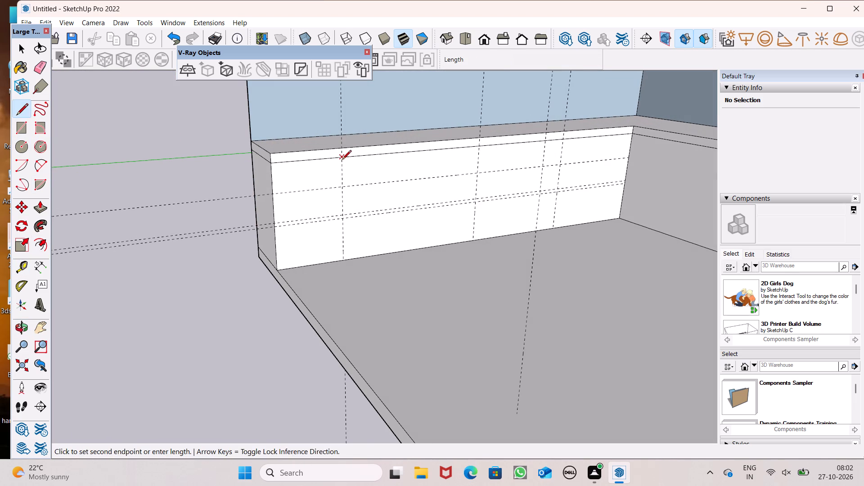
pyautogui.click(346, 257)
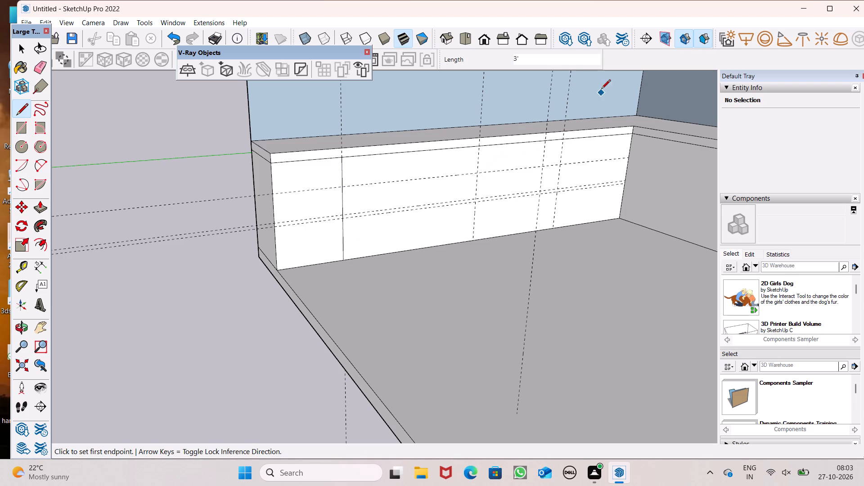
pyautogui.click(480, 149)
pyautogui.click(473, 238)
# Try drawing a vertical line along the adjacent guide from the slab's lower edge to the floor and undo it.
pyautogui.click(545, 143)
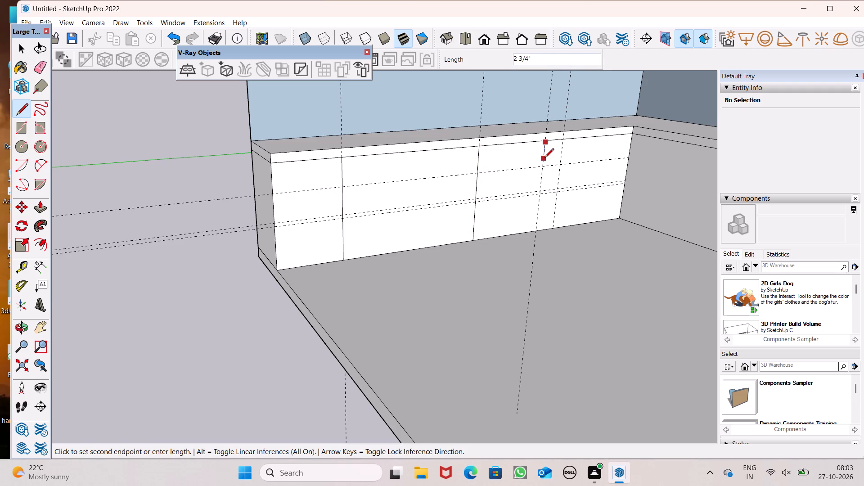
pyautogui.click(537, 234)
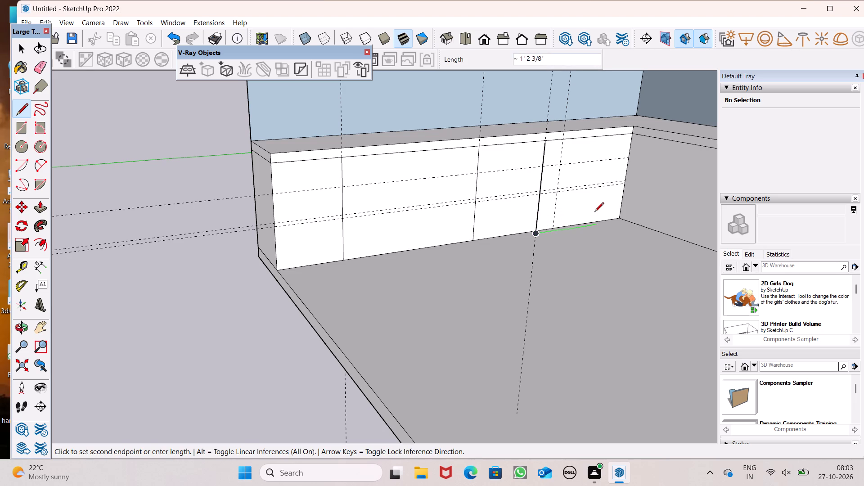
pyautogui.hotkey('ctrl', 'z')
# Draw a 3' vertical line along the vertical guide nearest the room's back corner, from the slab's lower edge to the floor.
pyautogui.moveTo(594, 213); pyautogui.dragTo(556, 193, button='middle')
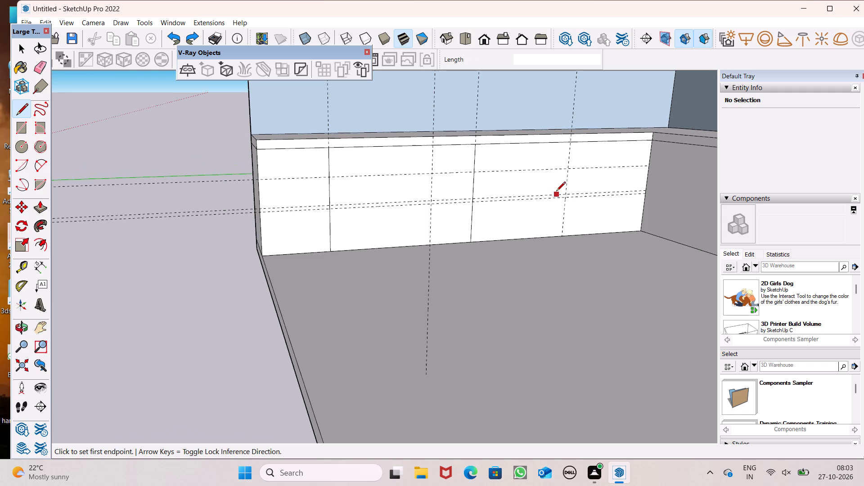
pyautogui.scroll(1, 577, 190)
pyautogui.moveTo(577, 190); pyautogui.dragTo(576, 187, button='middle')
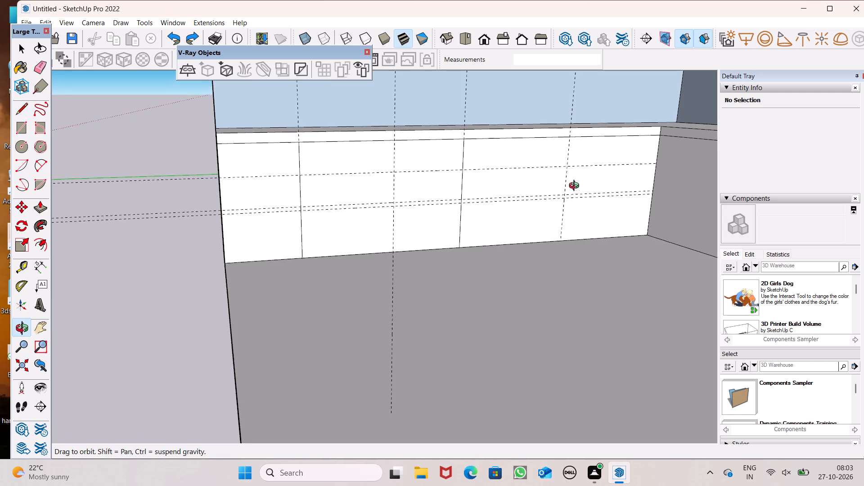
pyautogui.moveTo(576, 187); pyautogui.dragTo(575, 181, button='middle')
pyautogui.scroll(1, 416, 172)
pyautogui.click(381, 135)
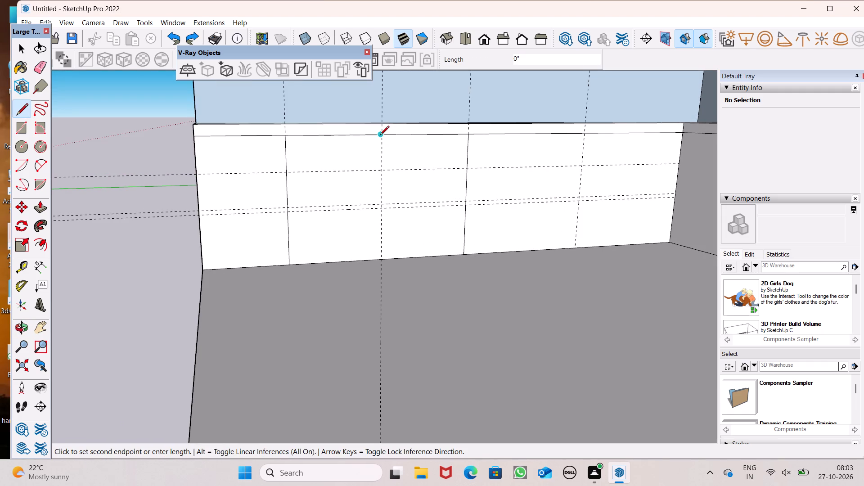
pyautogui.press('space')
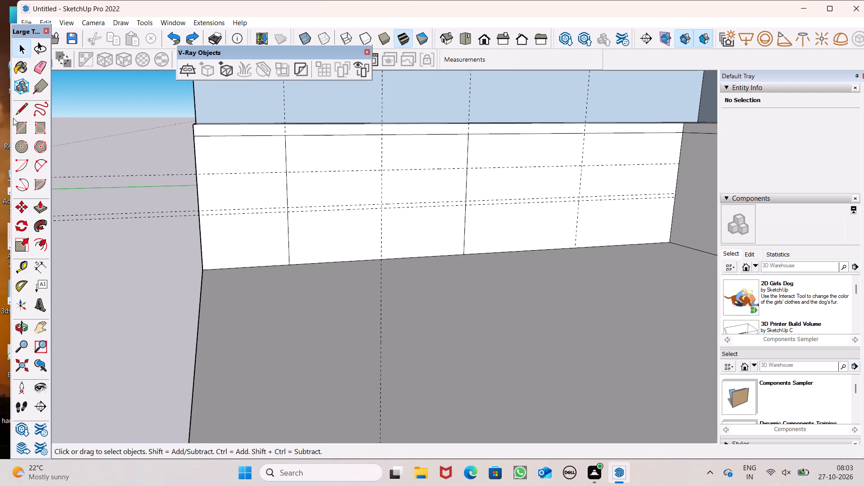
pyautogui.click(23, 108)
pyautogui.click(586, 132)
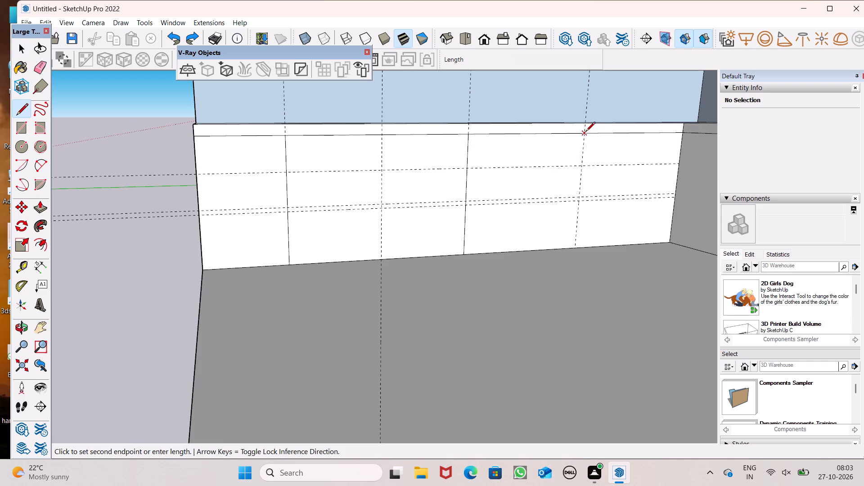
pyautogui.click(578, 252)
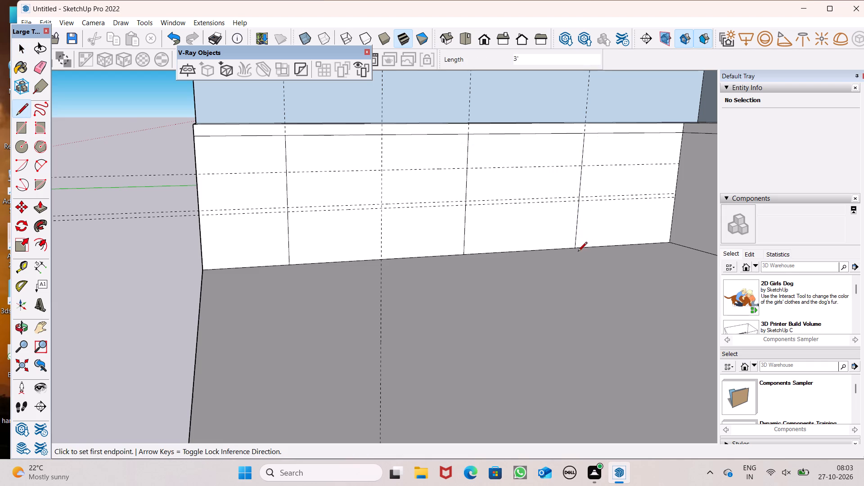
# Draw horizontal lines about 4' 5" long along the upper and lowest horizontal guides, between the first two vertical lines.
pyautogui.click(285, 174)
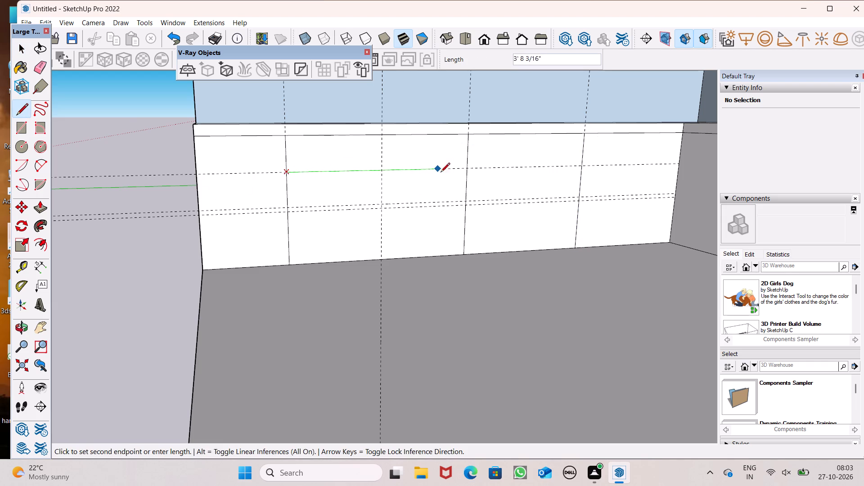
pyautogui.click(470, 173)
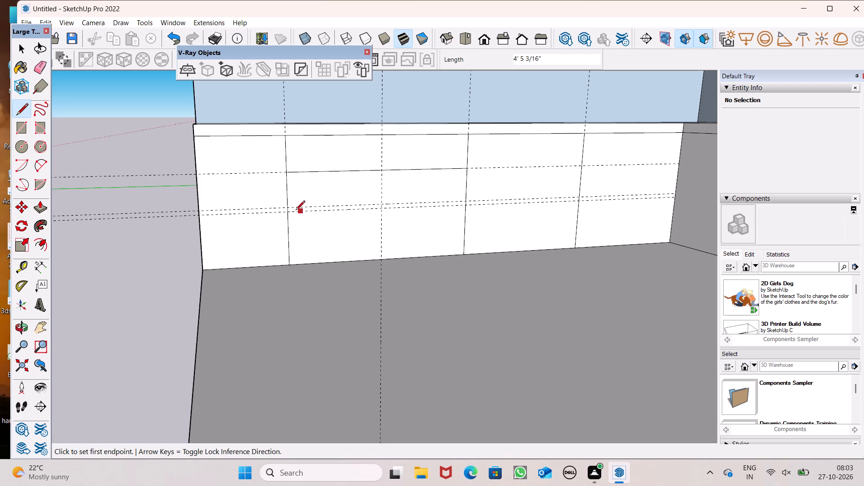
pyautogui.click(290, 210)
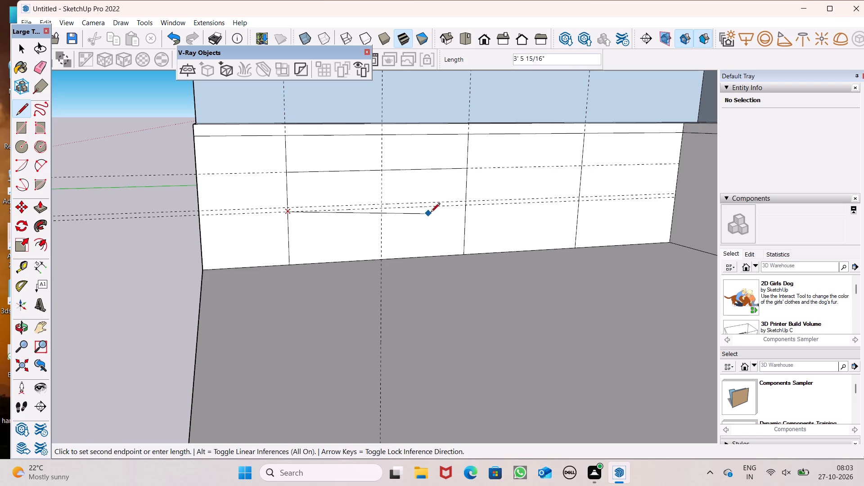
pyautogui.click(465, 207)
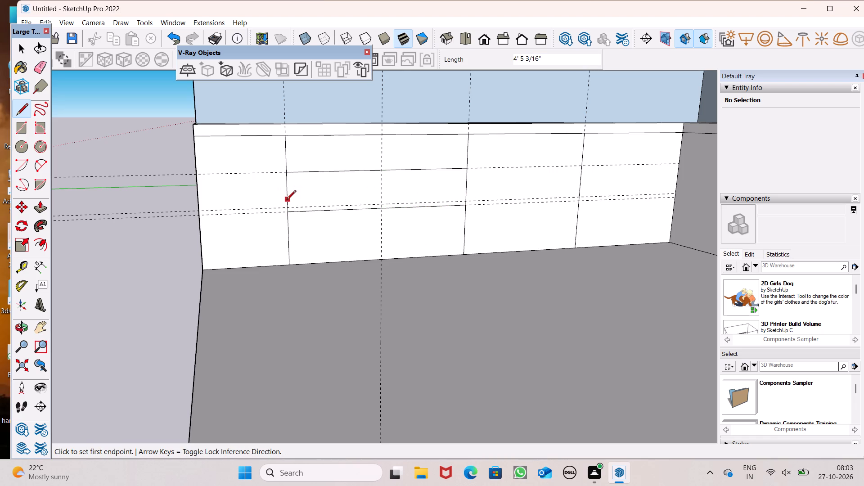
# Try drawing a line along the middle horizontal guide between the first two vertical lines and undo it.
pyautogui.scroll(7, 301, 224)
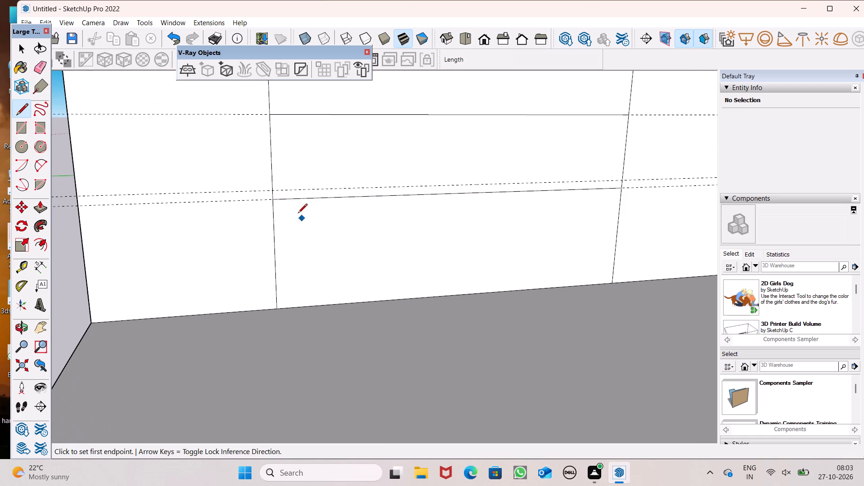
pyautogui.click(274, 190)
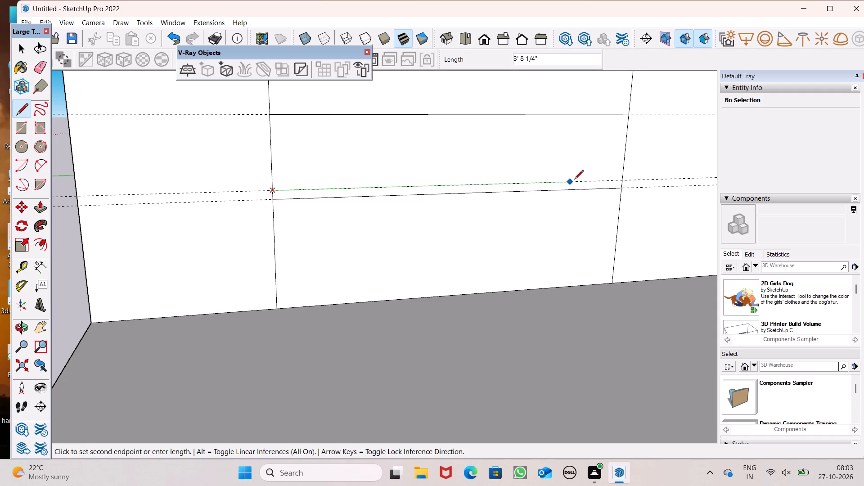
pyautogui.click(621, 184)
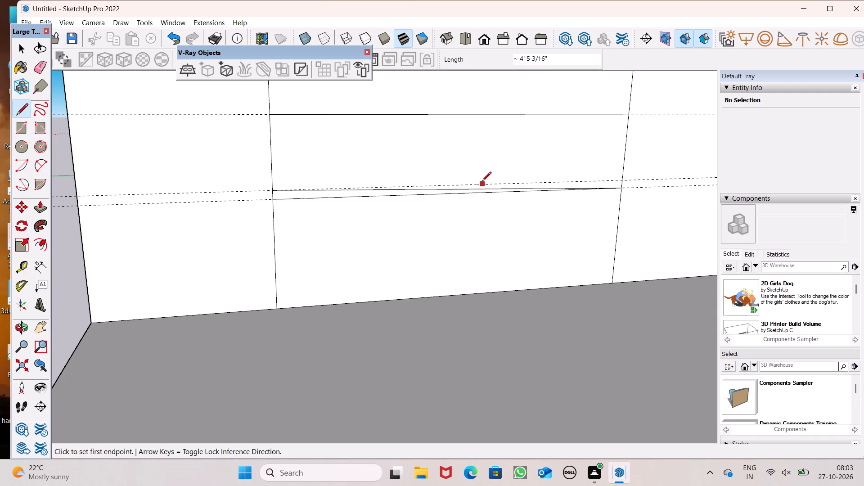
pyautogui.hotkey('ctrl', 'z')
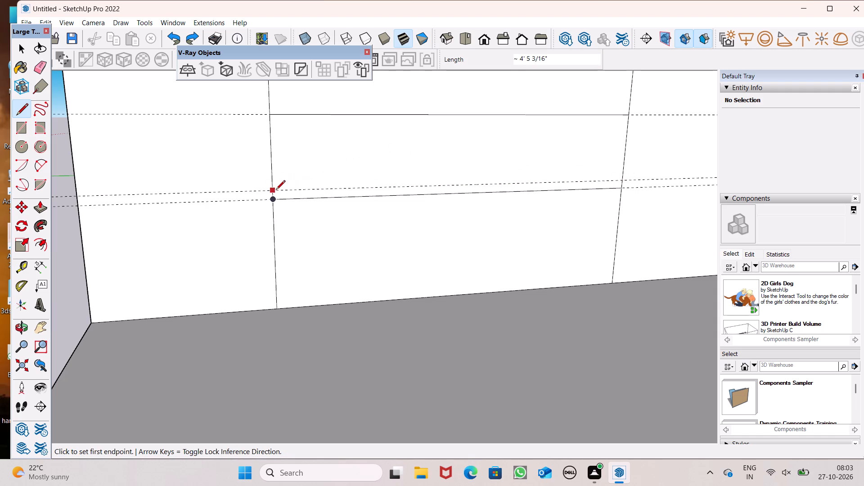
# Draw a horizontal line about 4' 5" long along the middle horizontal guide, between the first two vertical lines.
pyautogui.click(276, 190)
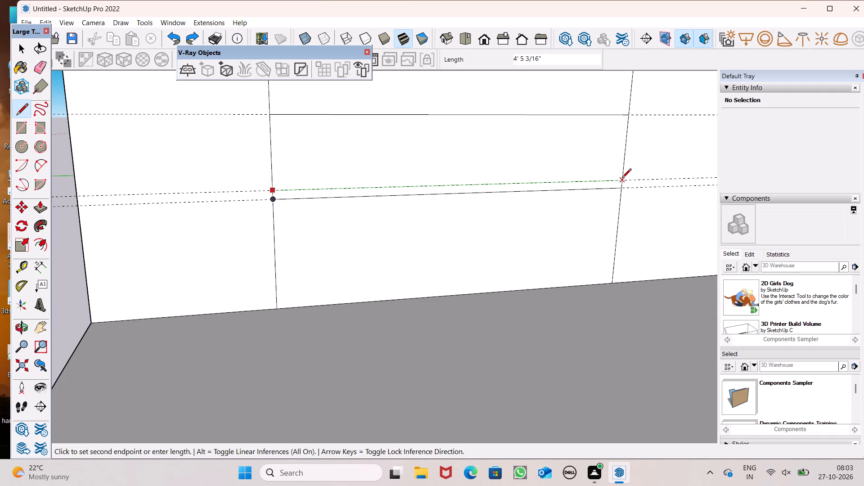
pyautogui.click(622, 179)
pyautogui.scroll(-8, 311, 170)
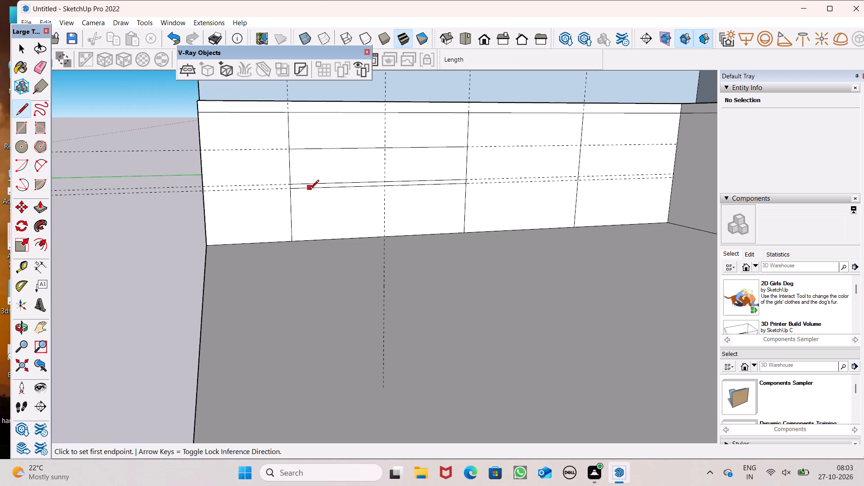
pyautogui.scroll(-1, 308, 196)
pyautogui.press('space')
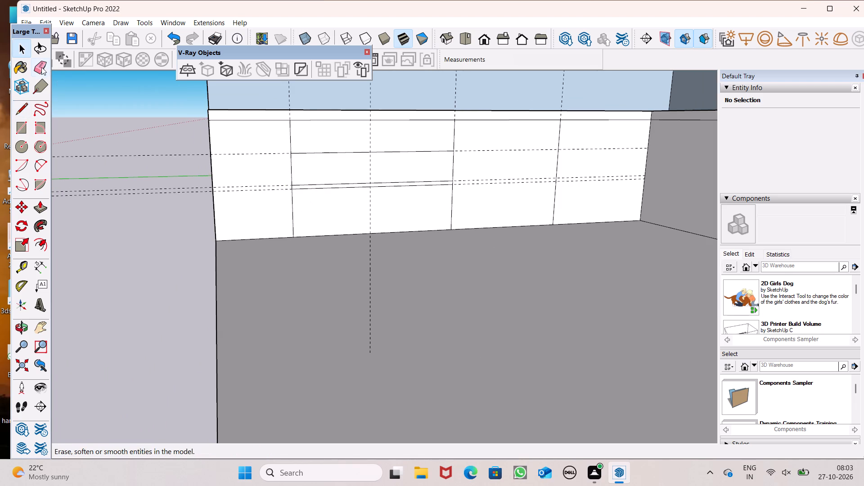
# Erase the three horizontal guides and the unused vertical guide that crosses the room's floor.
pyautogui.click(40, 66)
pyautogui.moveTo(112, 148); pyautogui.dragTo(117, 207)
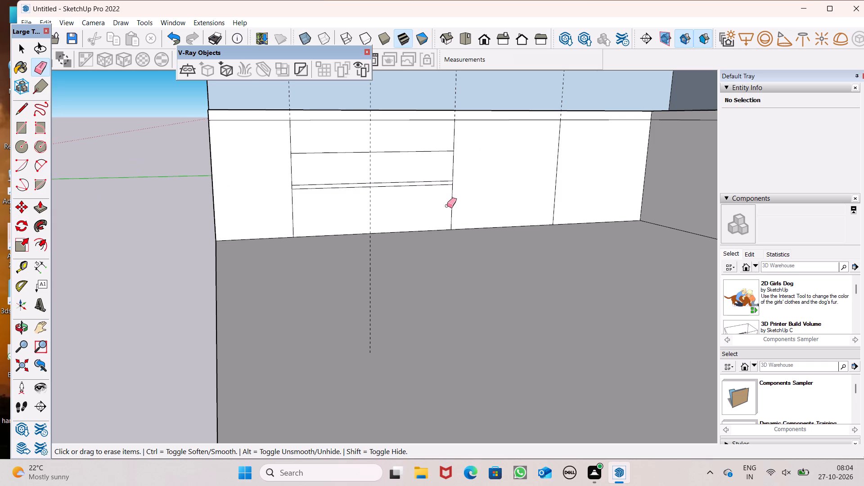
pyautogui.moveTo(379, 303); pyautogui.dragTo(367, 311)
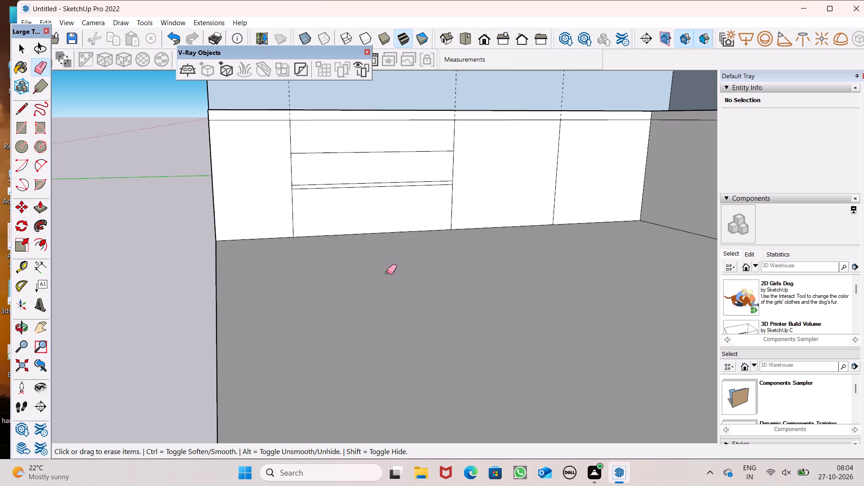
# Erase the three remaining vertical guides that pass through the left counter's inner face.
pyautogui.scroll(-10, 387, 271)
pyautogui.scroll(-7, 338, 216)
pyautogui.moveTo(258, 224); pyautogui.dragTo(516, 159, button='middle')
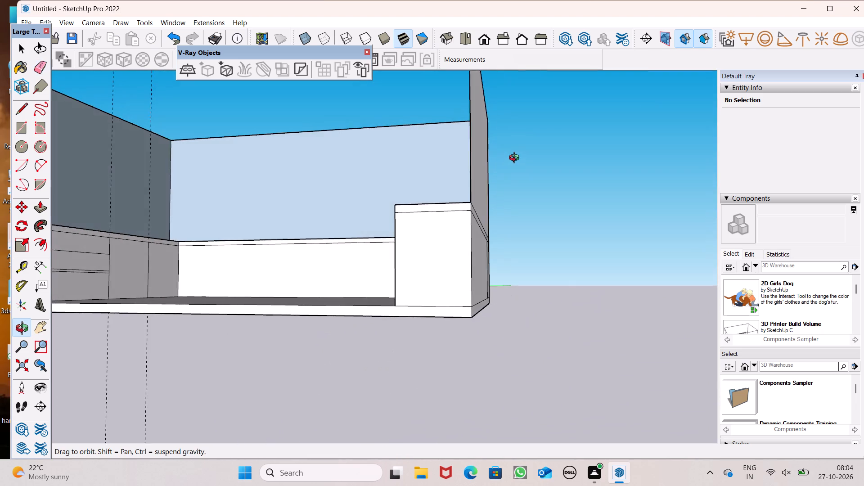
pyautogui.moveTo(516, 159); pyautogui.dragTo(459, 193, button='middle')
pyautogui.scroll(-7, 193, 152)
pyautogui.scroll(4, 119, 67)
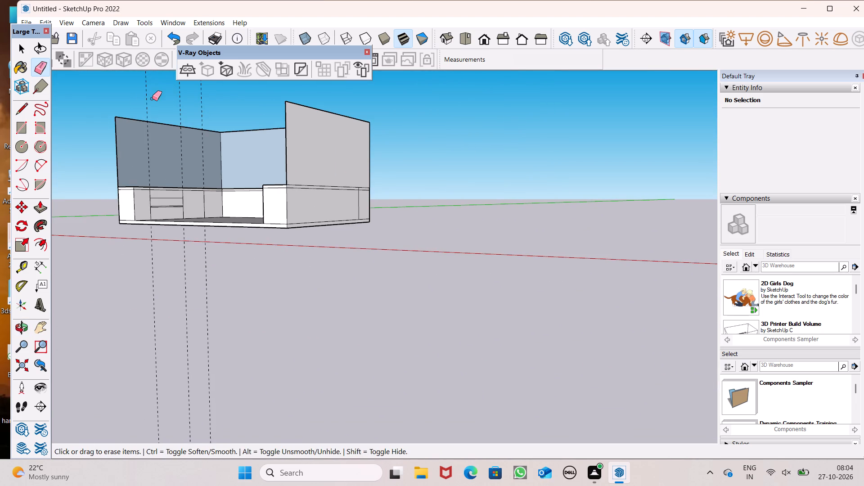
pyautogui.scroll(-5, 216, 211)
pyautogui.scroll(4, 180, 128)
pyautogui.moveTo(160, 131); pyautogui.dragTo(228, 124)
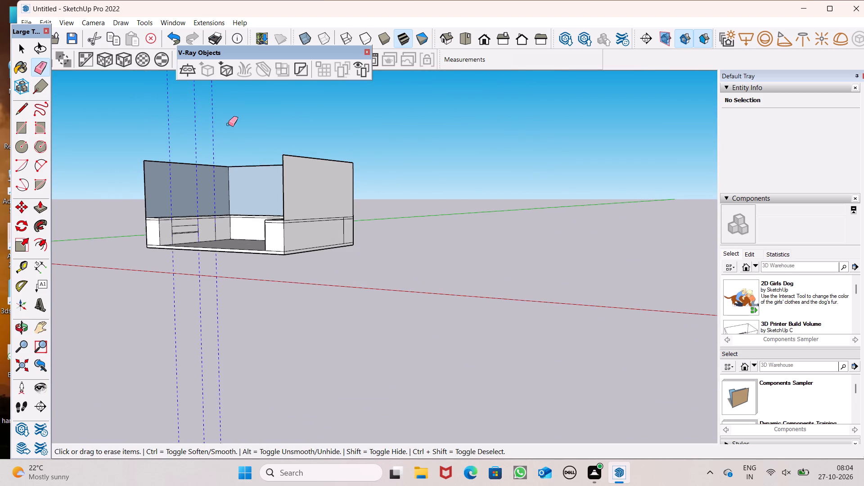
pyautogui.moveTo(228, 124); pyautogui.dragTo(230, 121)
pyautogui.press('space')
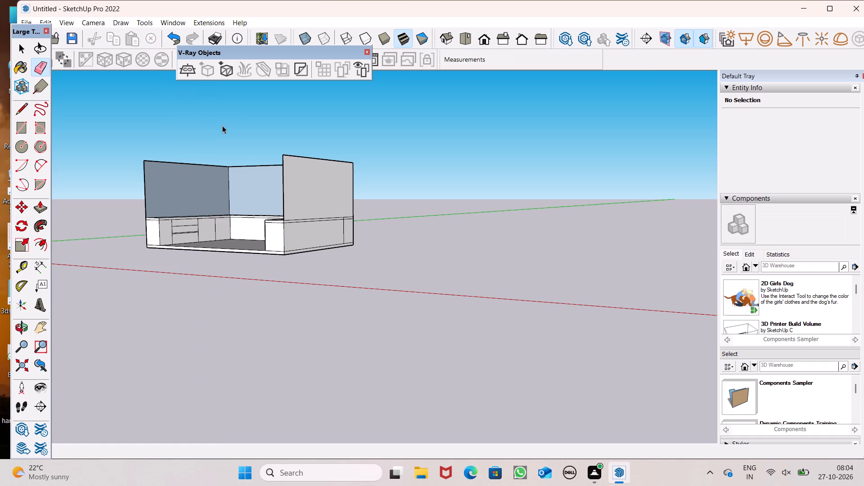
# Examine the room, its walls and the panelled left counter from several angles.
pyautogui.scroll(-2, 181, 180)
pyautogui.moveTo(181, 222); pyautogui.dragTo(295, 281, button='middle')
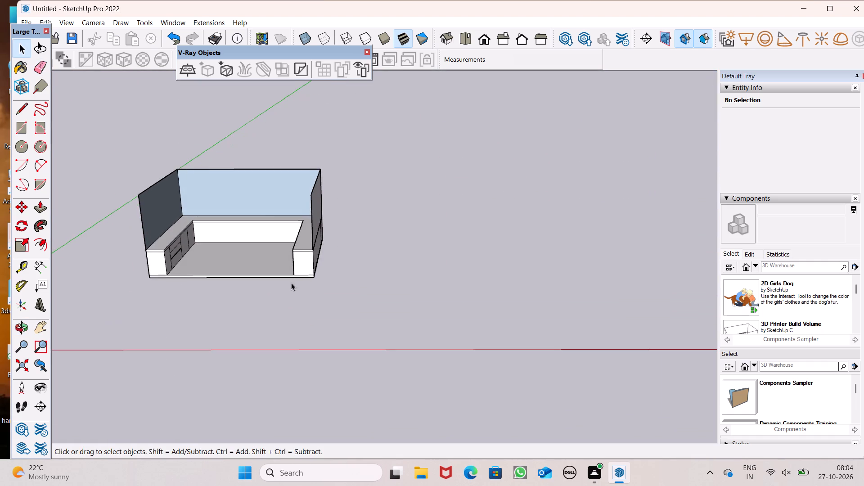
pyautogui.scroll(3, 278, 284)
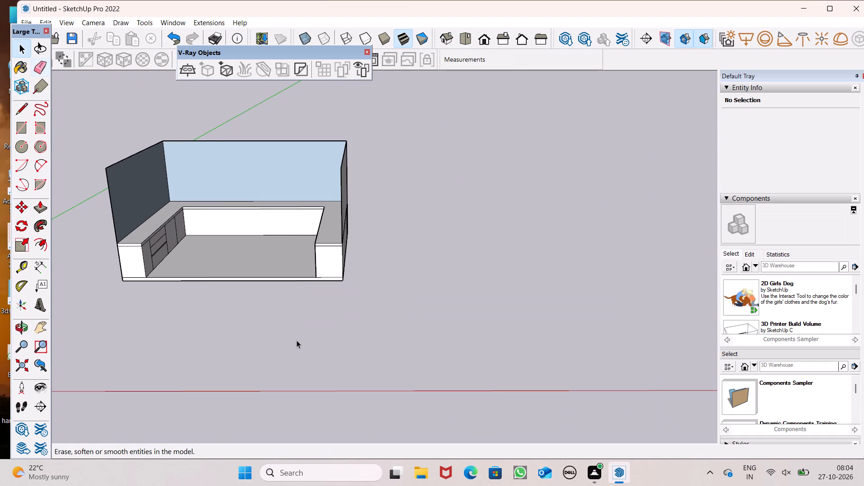
pyautogui.scroll(5, 297, 340)
pyautogui.scroll(-1, 296, 341)
pyautogui.moveTo(157, 287); pyautogui.dragTo(65, 199, button='middle')
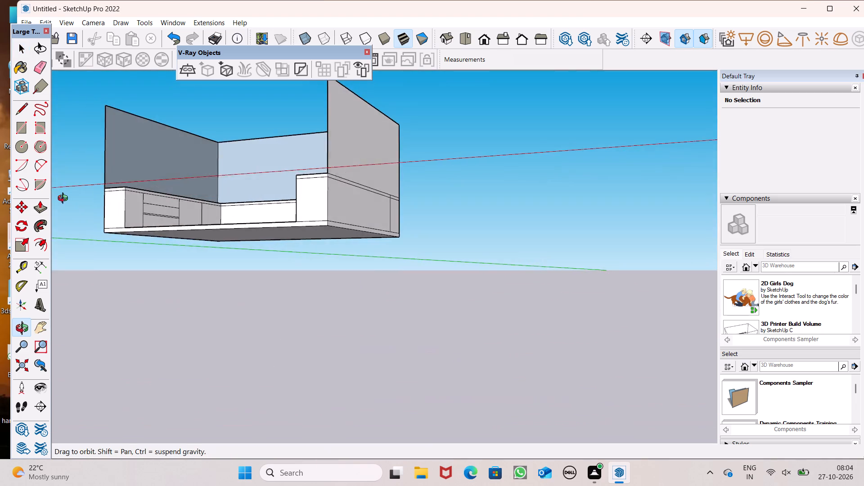
pyautogui.moveTo(65, 199); pyautogui.dragTo(213, 236, button='middle')
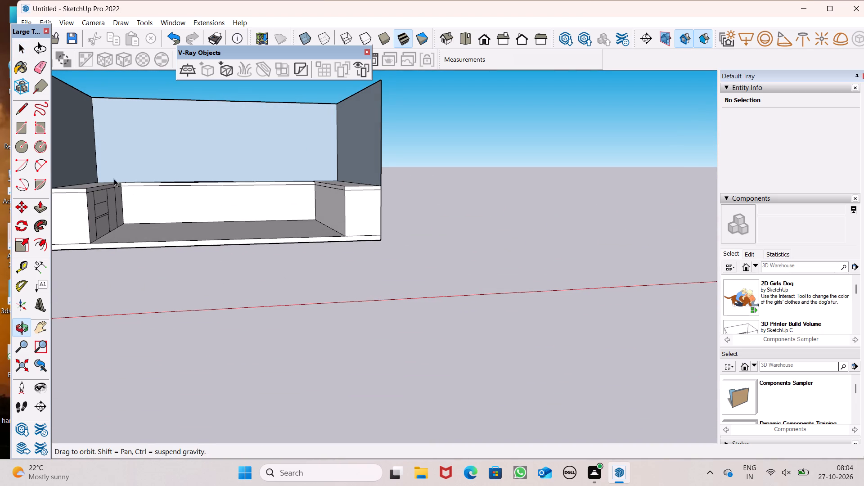
pyautogui.moveTo(166, 210); pyautogui.dragTo(176, 230, button='middle')
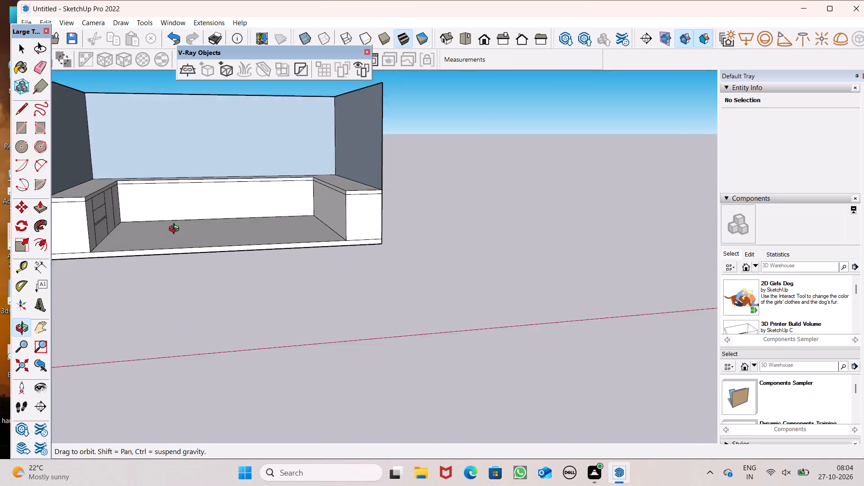
pyautogui.moveTo(176, 230); pyautogui.dragTo(179, 232, button='middle')
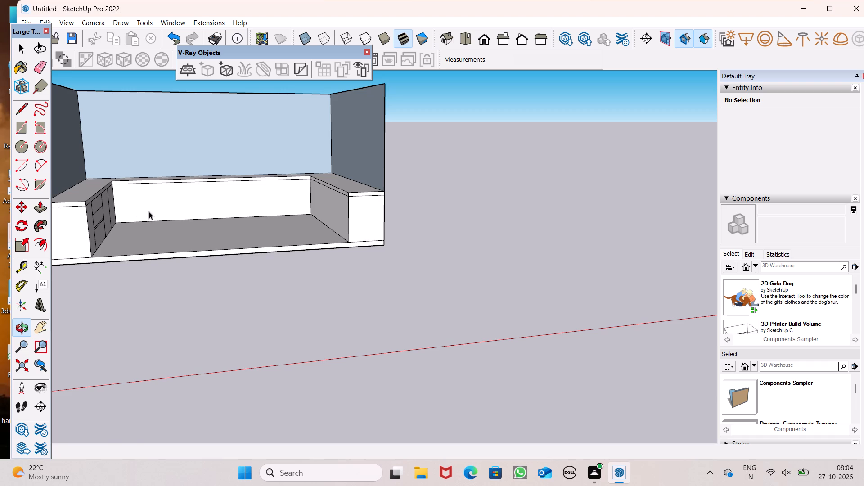
pyautogui.moveTo(152, 212); pyautogui.dragTo(141, 233, button='middle')
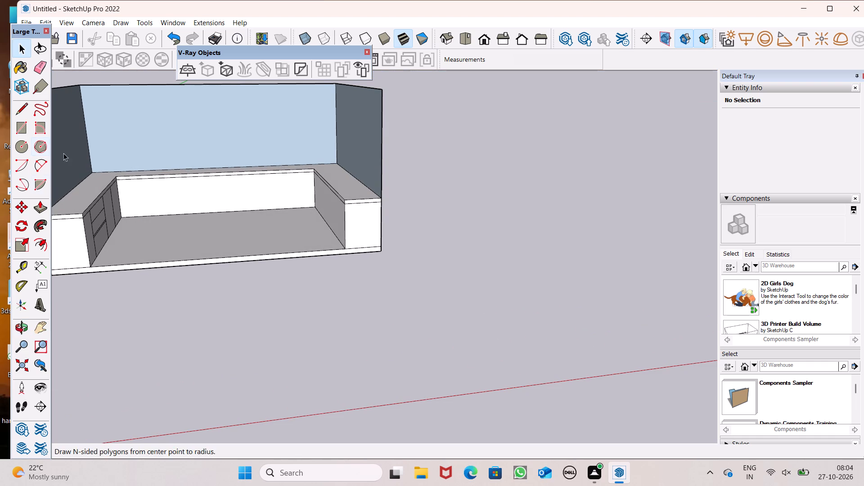
pyautogui.scroll(-1, 288, 252)
pyautogui.moveTo(290, 255); pyautogui.dragTo(288, 258, button='middle')
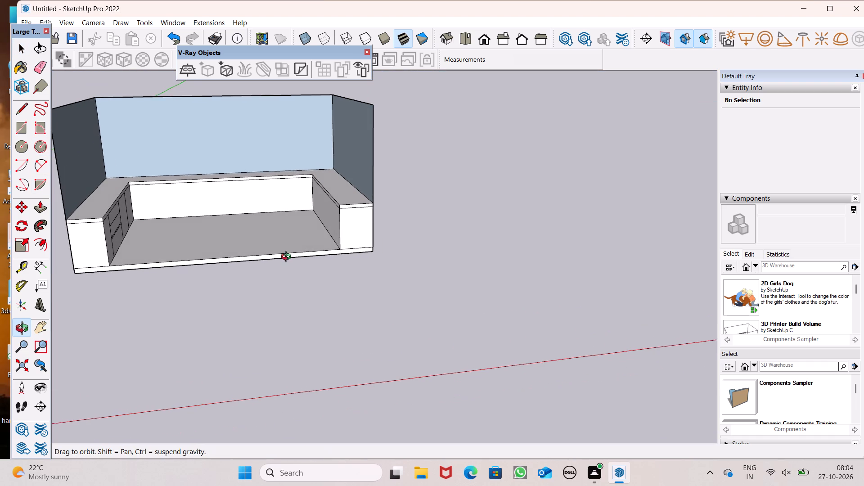
pyautogui.moveTo(288, 258); pyautogui.dragTo(276, 260, button='middle')
pyautogui.scroll(4, 188, 212)
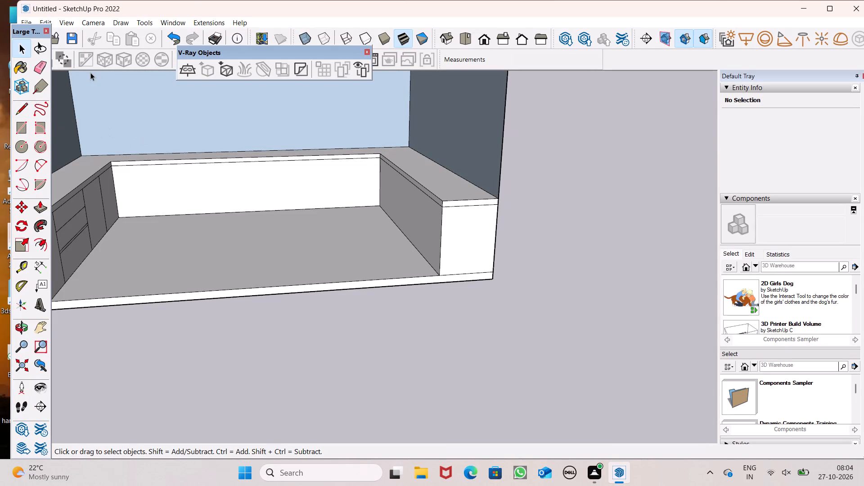
pyautogui.scroll(-4, 286, 147)
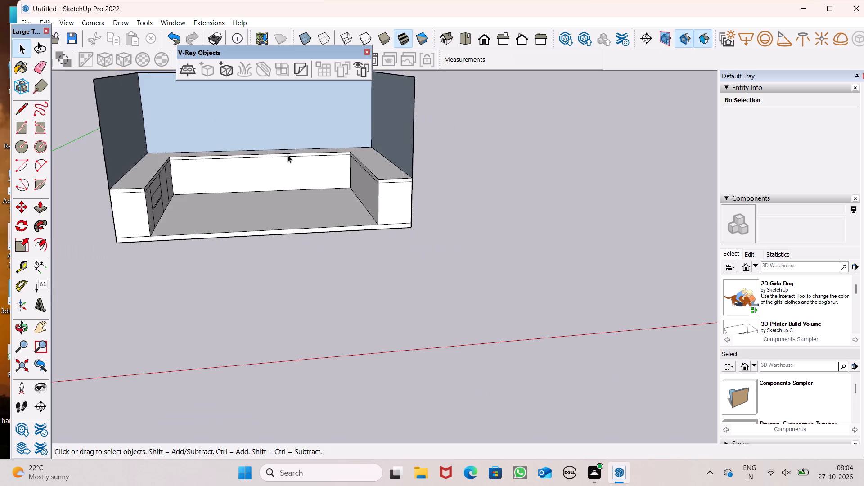
pyautogui.moveTo(286, 157); pyautogui.dragTo(243, 181, button='middle')
pyautogui.scroll(-2, 185, 158)
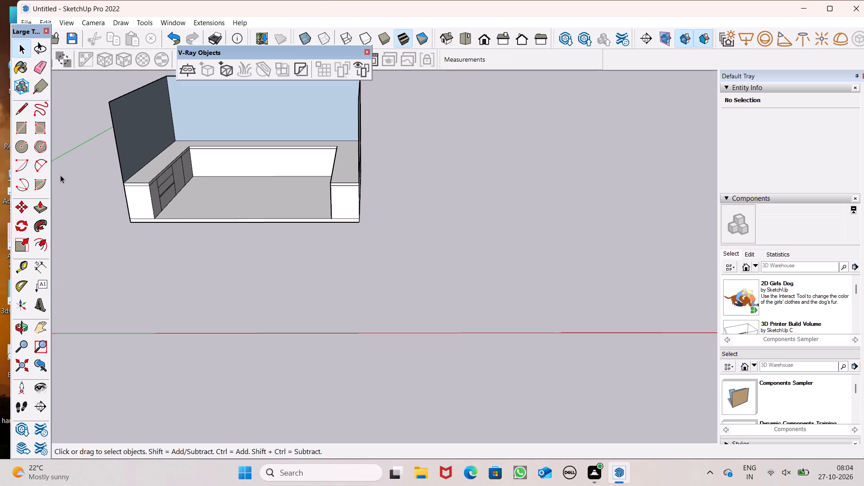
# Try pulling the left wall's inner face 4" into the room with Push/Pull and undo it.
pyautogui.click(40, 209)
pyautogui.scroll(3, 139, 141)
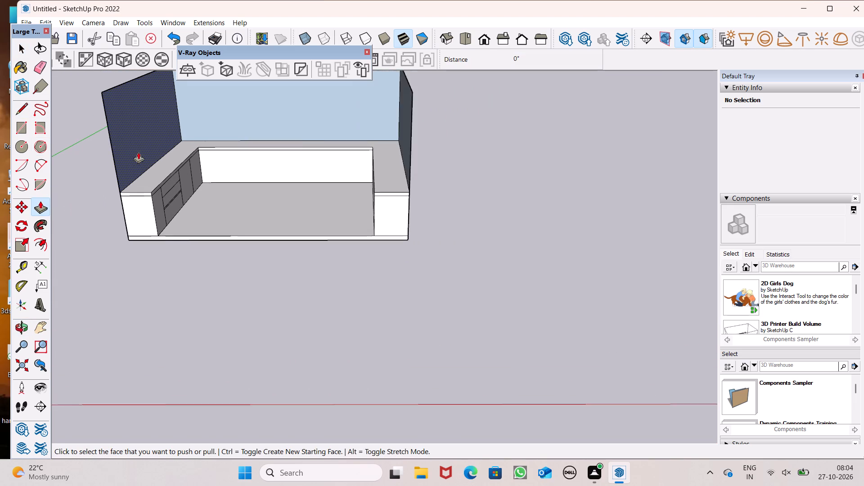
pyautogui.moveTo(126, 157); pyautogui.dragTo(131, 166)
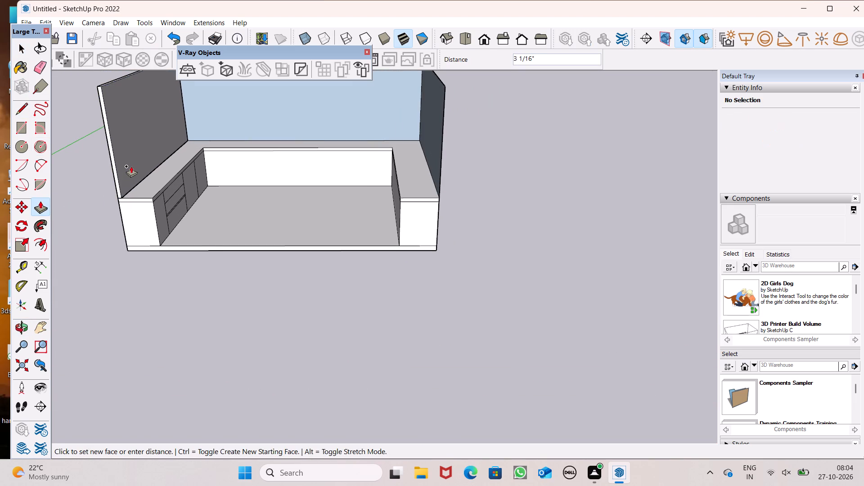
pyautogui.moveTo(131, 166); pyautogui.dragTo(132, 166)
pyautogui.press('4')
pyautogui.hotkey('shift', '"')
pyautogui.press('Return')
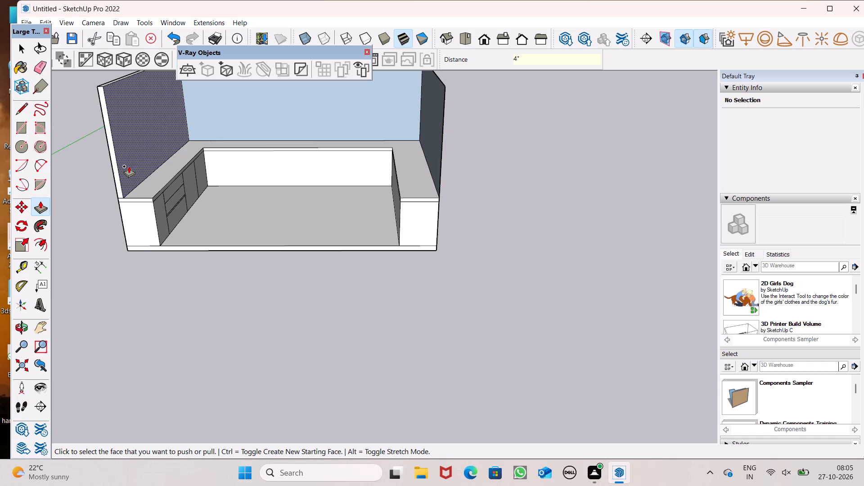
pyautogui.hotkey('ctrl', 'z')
# Push/Pull the left wall's inner face above the counter by 2".
pyautogui.moveTo(133, 155); pyautogui.dragTo(139, 155)
pyautogui.press('2')
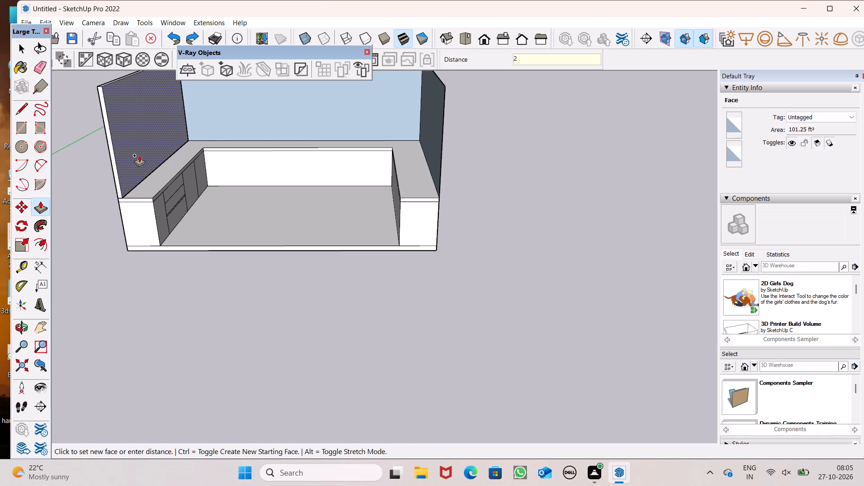
pyautogui.moveTo(139, 155); pyautogui.dragTo(143, 156)
pyautogui.hotkey('shift', '"')
pyautogui.press('Return')
pyautogui.press('space')
# Draw a 3' vertical line down the left edge of the back counter's inner face, from the slab line to the floor.
pyautogui.scroll(-1, 136, 143)
pyautogui.moveTo(188, 164); pyautogui.dragTo(195, 133, button='middle')
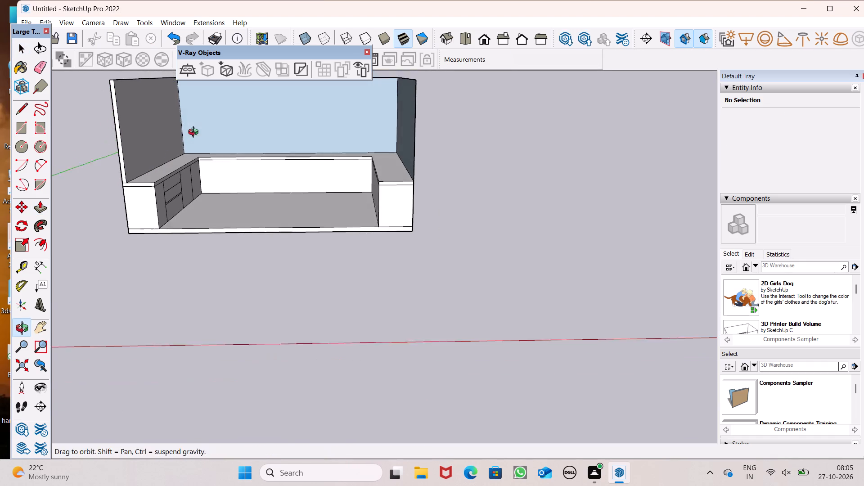
pyautogui.moveTo(195, 133); pyautogui.dragTo(196, 133, button='middle')
pyautogui.scroll(7, 197, 131)
pyautogui.scroll(-2, 179, 153)
pyautogui.moveTo(345, 231); pyautogui.dragTo(370, 197, button='middle')
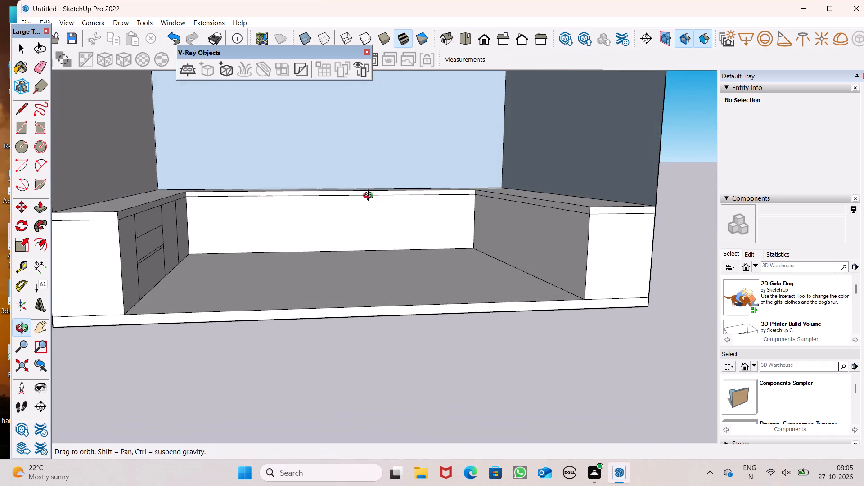
pyautogui.moveTo(370, 197); pyautogui.dragTo(371, 197, button='middle')
pyautogui.scroll(4, 372, 197)
pyautogui.scroll(-2, 261, 189)
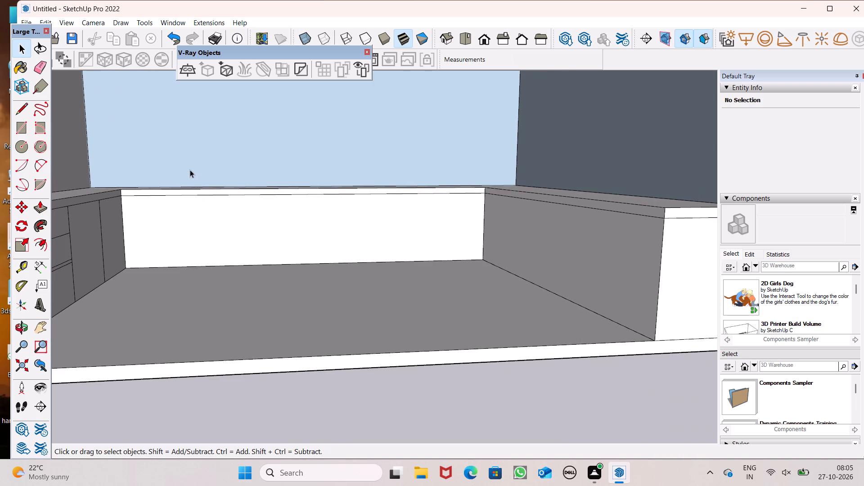
pyautogui.scroll(3, 145, 276)
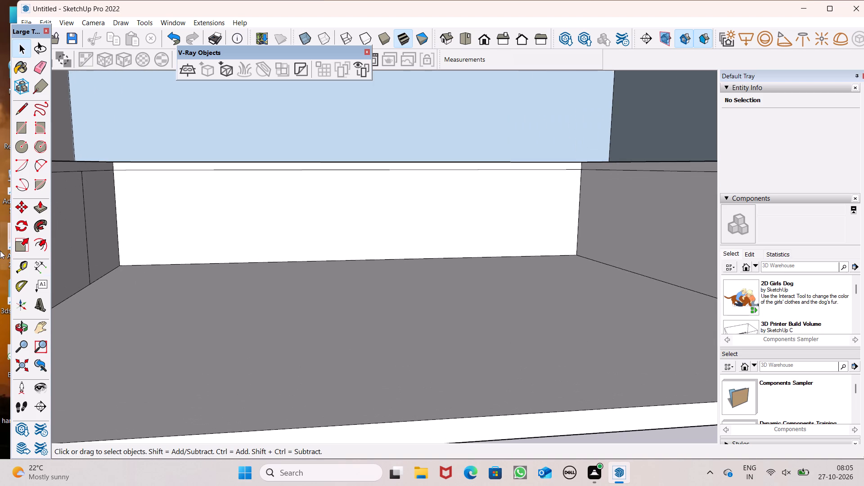
pyautogui.click(19, 111)
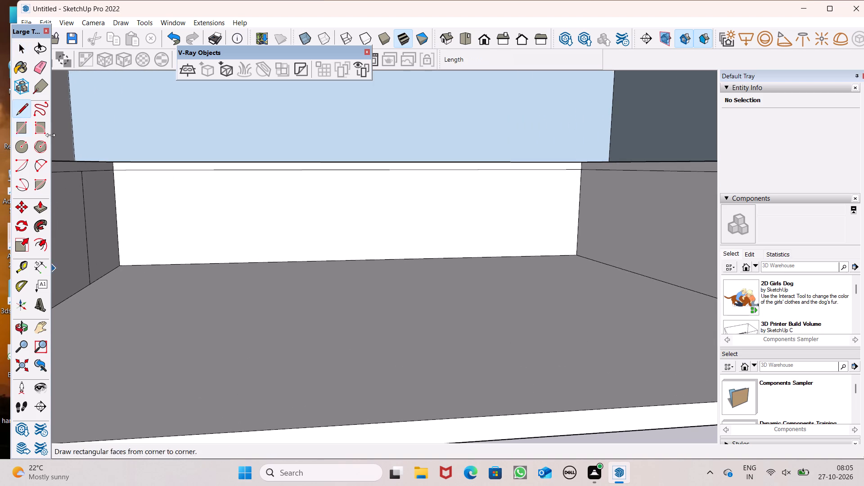
pyautogui.scroll(1, 288, 295)
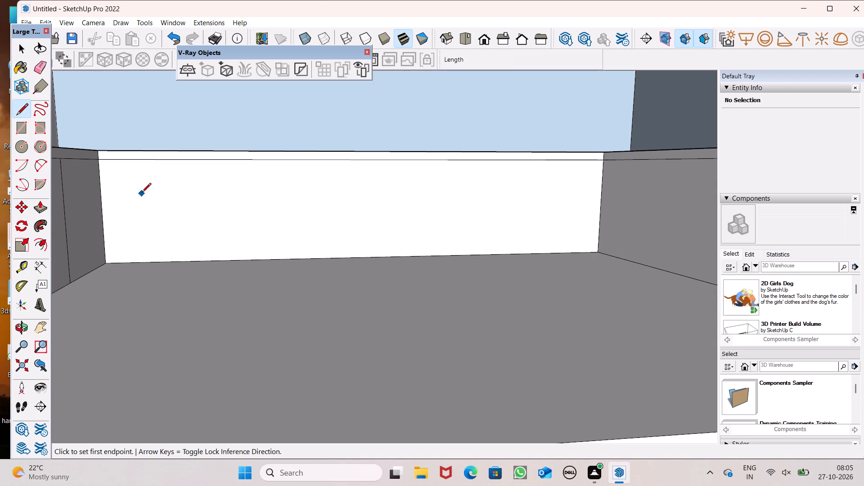
pyautogui.scroll(2, 112, 165)
pyautogui.scroll(-1, 111, 170)
pyautogui.scroll(3, 111, 171)
pyautogui.click(93, 160)
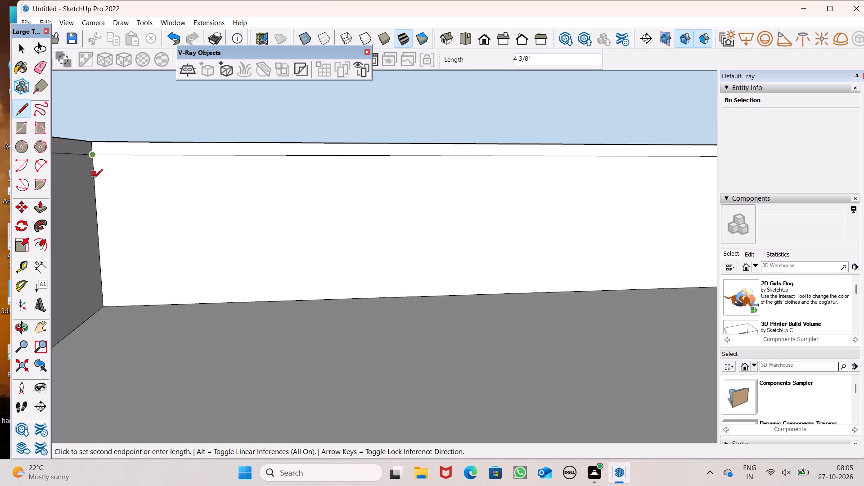
pyautogui.click(103, 310)
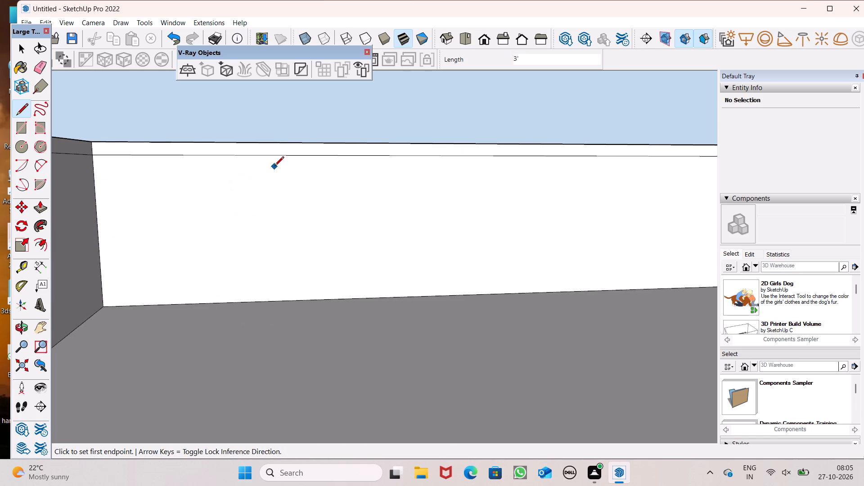
# Place two vertical guides on the back counter's inner face, about 3' 5" from its left edge and about 9' 3" beyond the first.
pyautogui.click(20, 271)
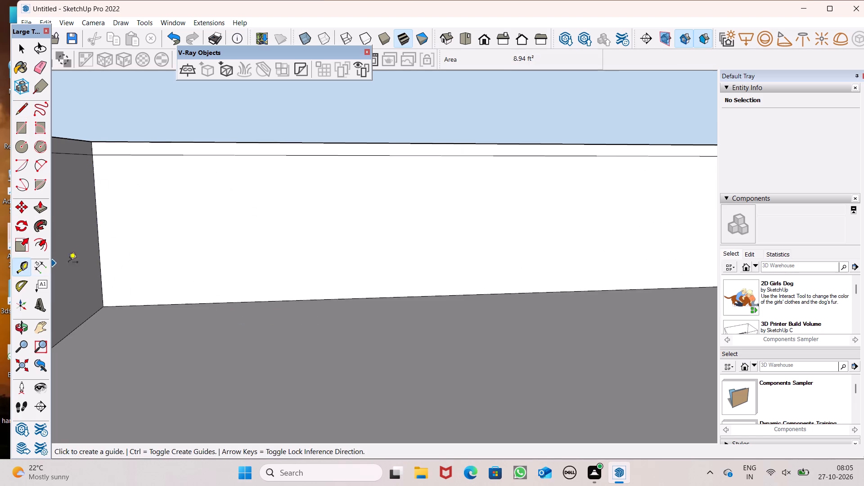
pyautogui.click(99, 238)
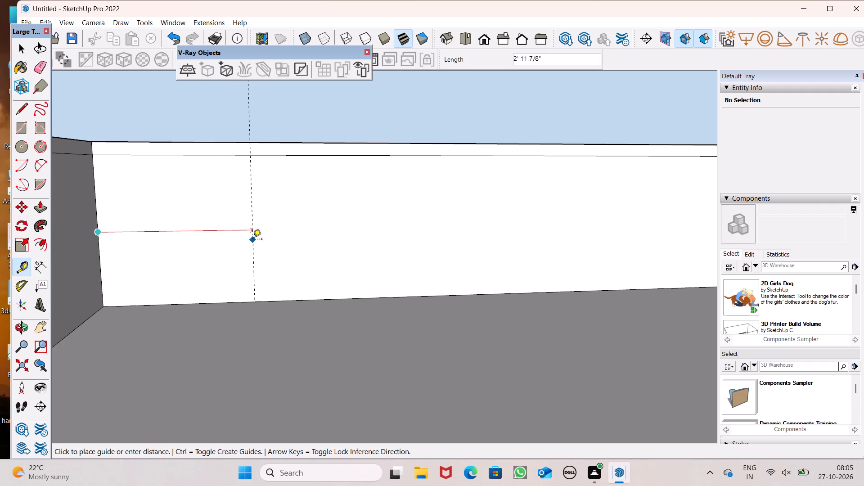
pyautogui.click(274, 251)
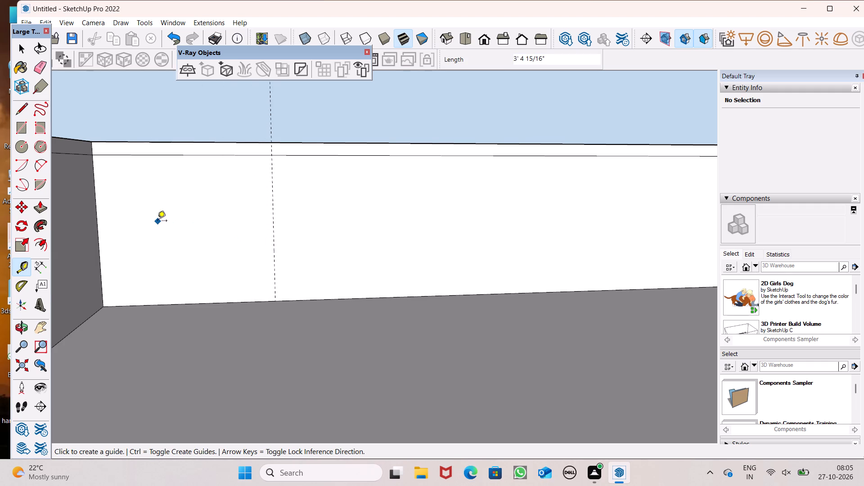
pyautogui.scroll(-3, 157, 221)
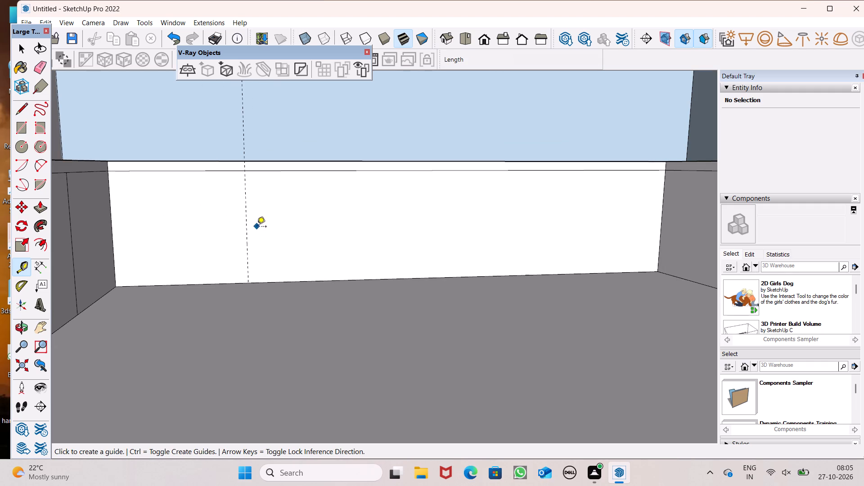
pyautogui.click(249, 231)
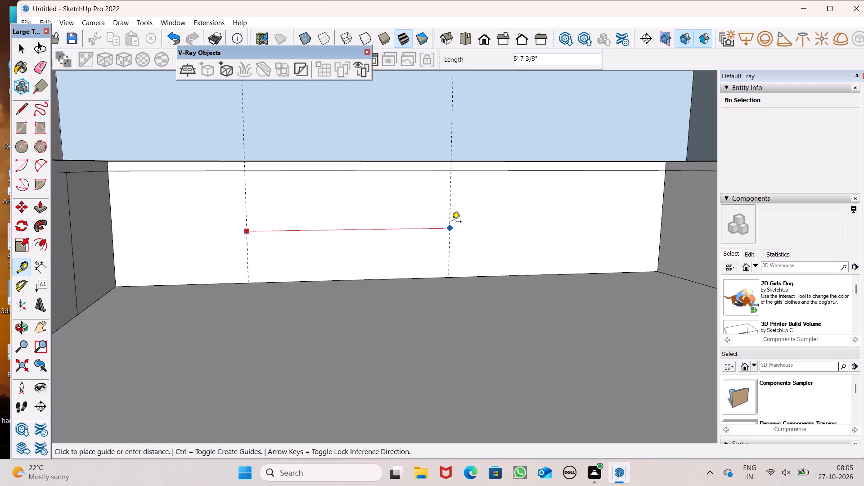
pyautogui.click(572, 239)
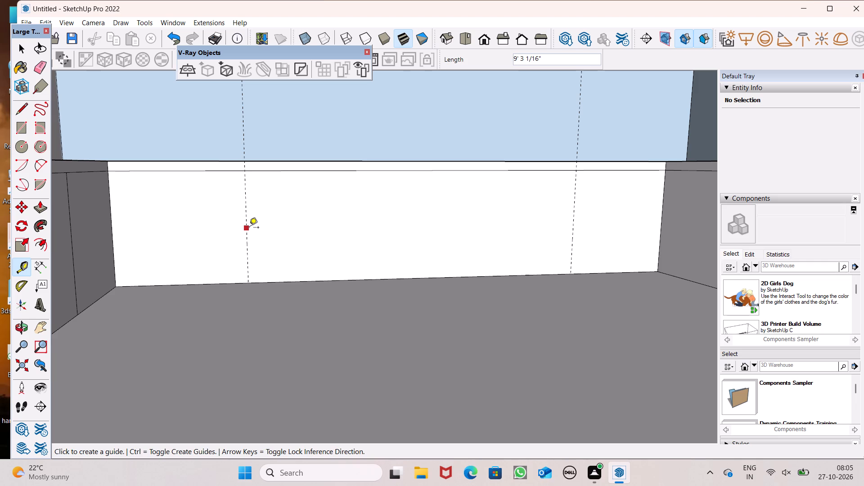
# Place a vertical guide on the back counter's inner face, about 4' 4" beyond the first guide, between the two existing vertical guides.
pyautogui.click(251, 228)
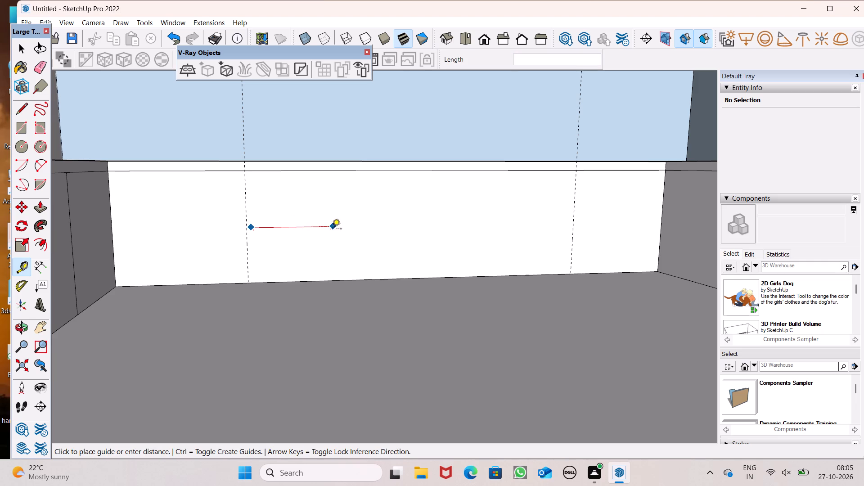
pyautogui.press('space')
pyautogui.click(23, 268)
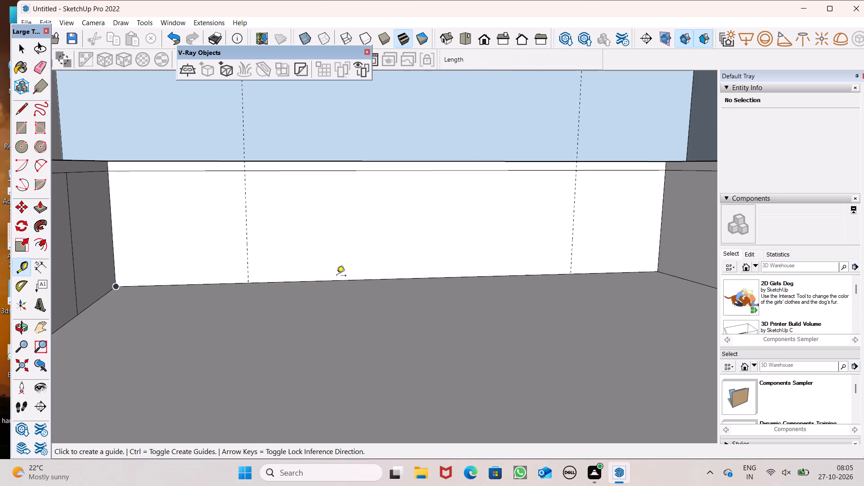
pyautogui.moveTo(335, 276); pyautogui.dragTo(319, 284, button='middle')
pyautogui.click(243, 234)
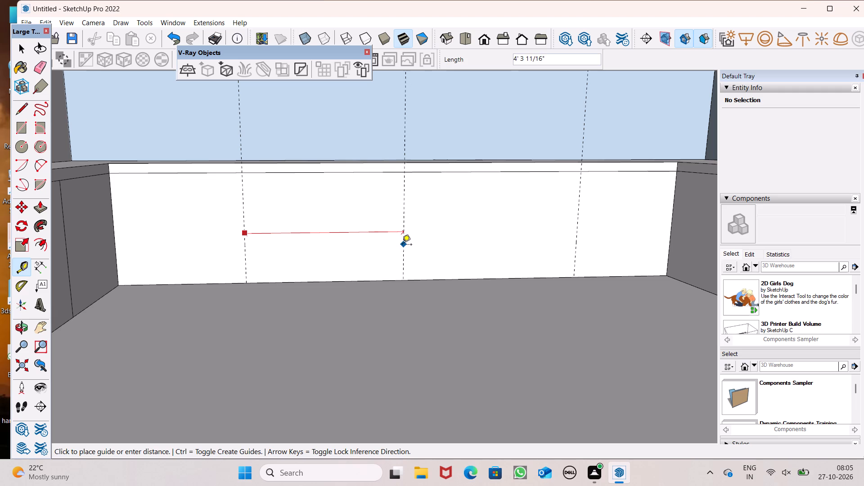
pyautogui.moveTo(406, 244); pyautogui.dragTo(392, 243, button='middle')
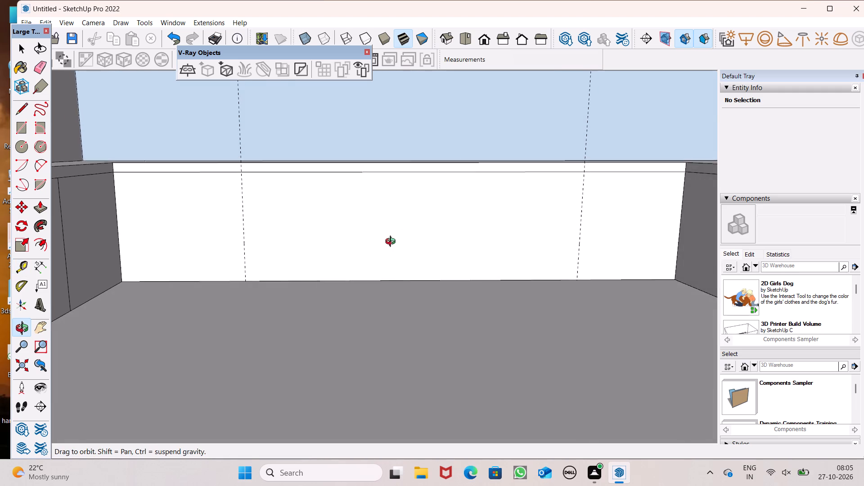
pyautogui.moveTo(392, 243); pyautogui.dragTo(399, 237, button='middle')
pyautogui.moveTo(441, 247); pyautogui.dragTo(432, 247, button='middle')
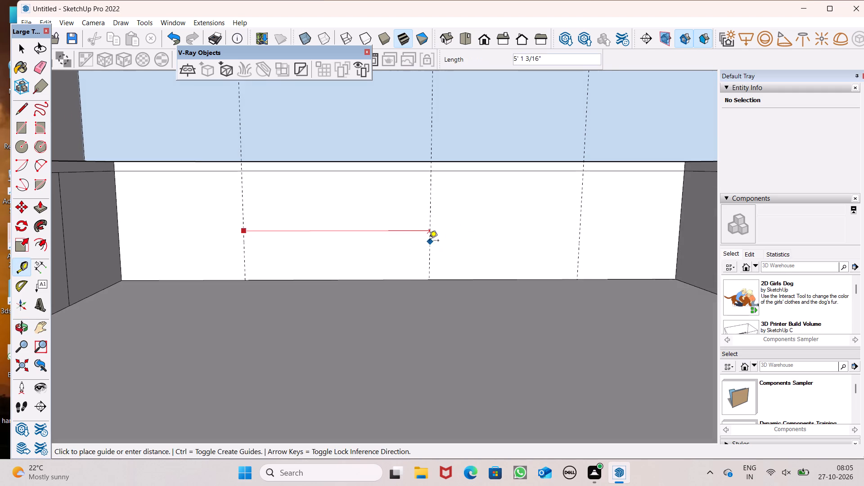
pyautogui.click(402, 251)
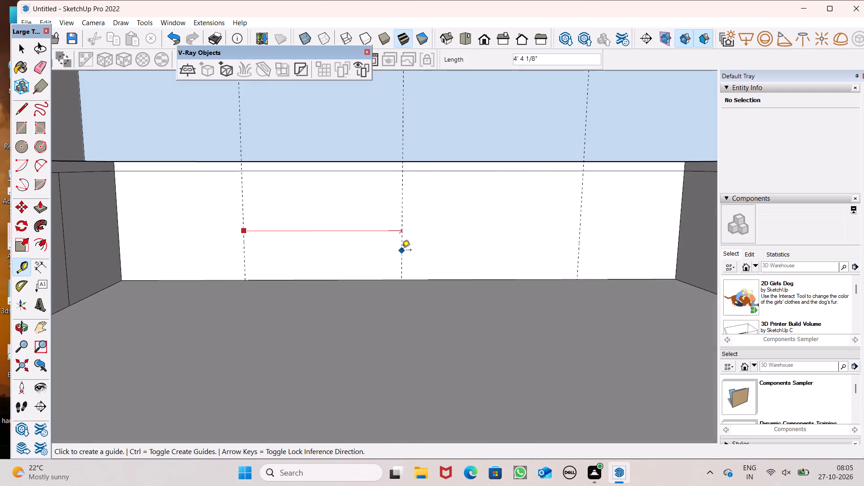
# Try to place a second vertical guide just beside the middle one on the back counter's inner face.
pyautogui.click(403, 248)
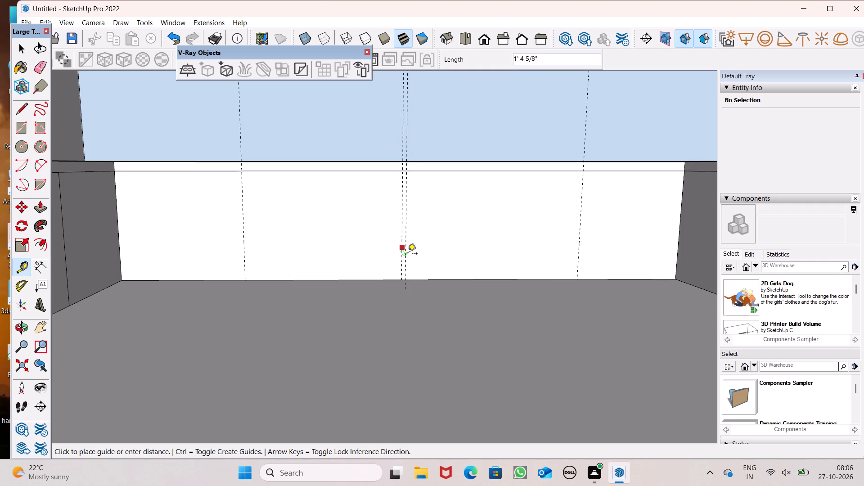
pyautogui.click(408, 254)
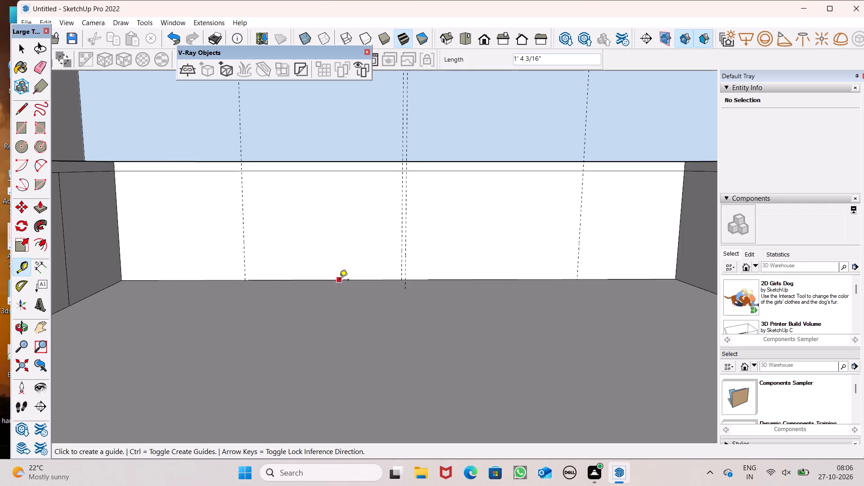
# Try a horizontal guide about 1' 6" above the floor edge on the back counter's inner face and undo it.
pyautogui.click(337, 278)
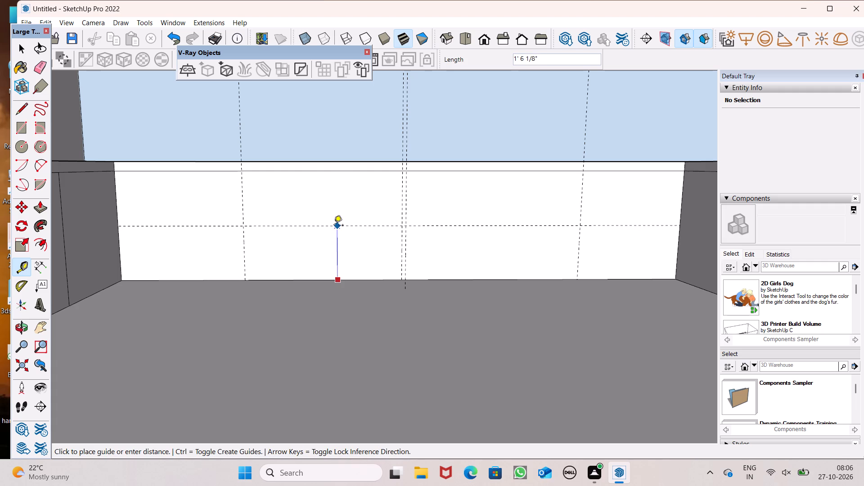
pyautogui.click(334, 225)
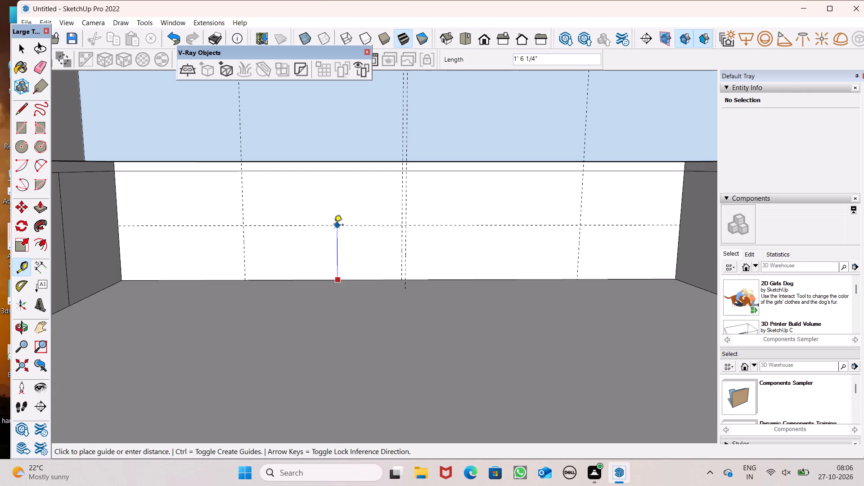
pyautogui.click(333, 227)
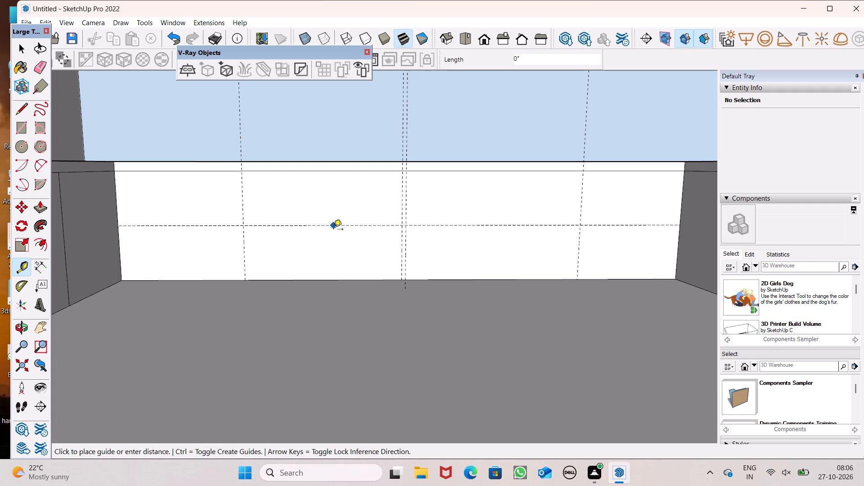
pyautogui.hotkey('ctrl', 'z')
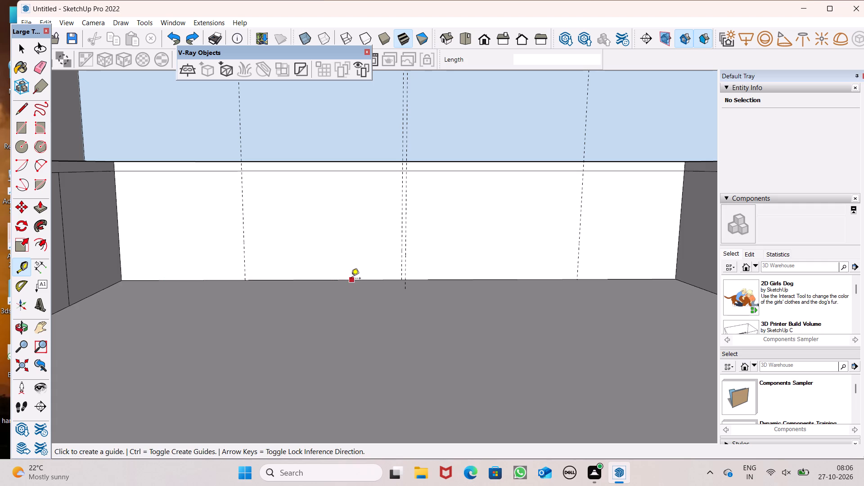
# Place a horizontal guide on the back counter's inner face, about 1' 9" above its floor edge.
pyautogui.moveTo(351, 279); pyautogui.dragTo(349, 242)
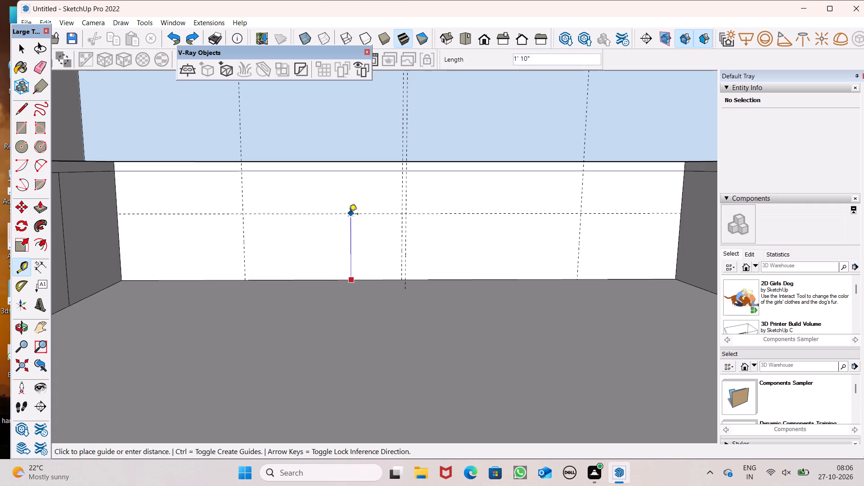
pyautogui.click(349, 216)
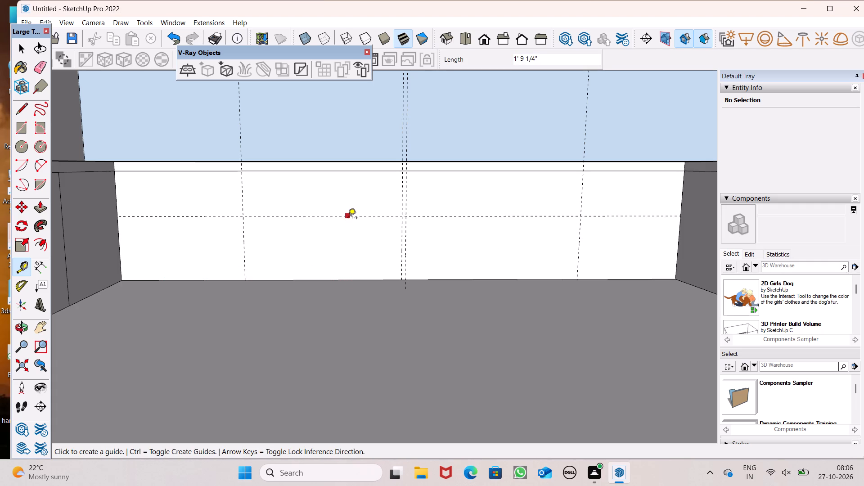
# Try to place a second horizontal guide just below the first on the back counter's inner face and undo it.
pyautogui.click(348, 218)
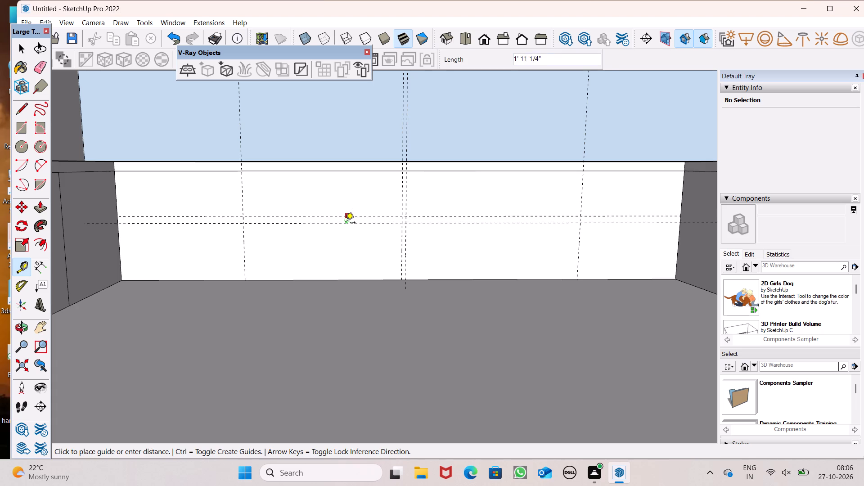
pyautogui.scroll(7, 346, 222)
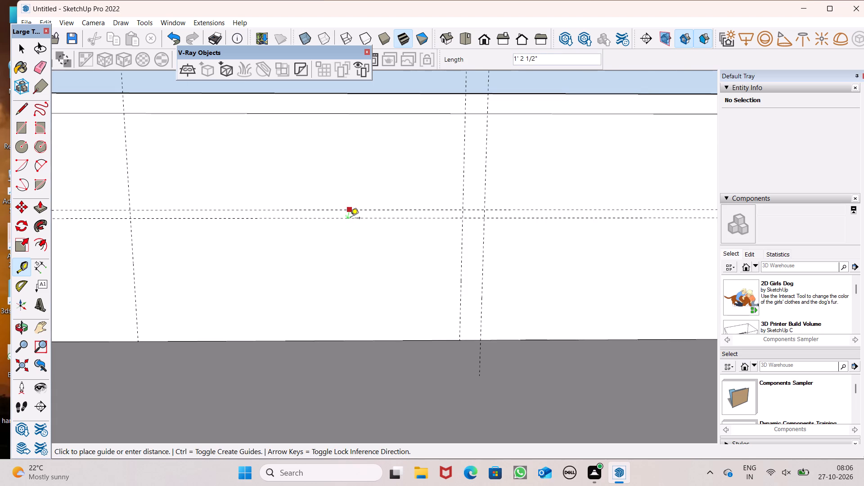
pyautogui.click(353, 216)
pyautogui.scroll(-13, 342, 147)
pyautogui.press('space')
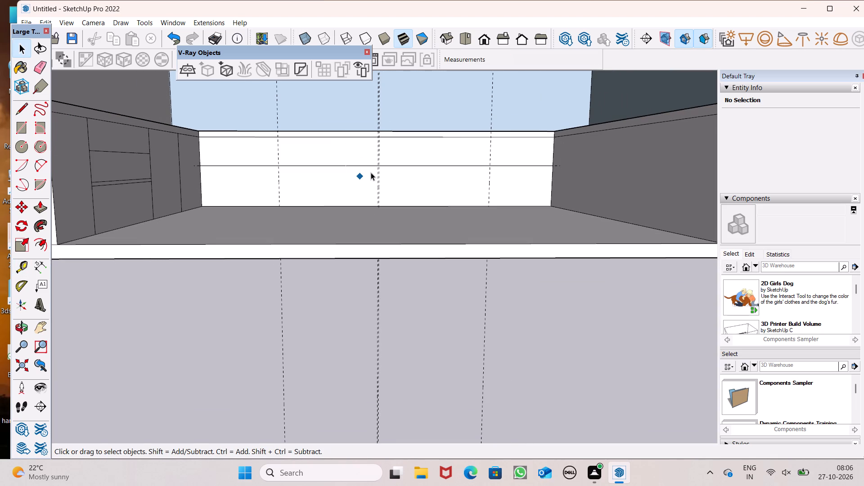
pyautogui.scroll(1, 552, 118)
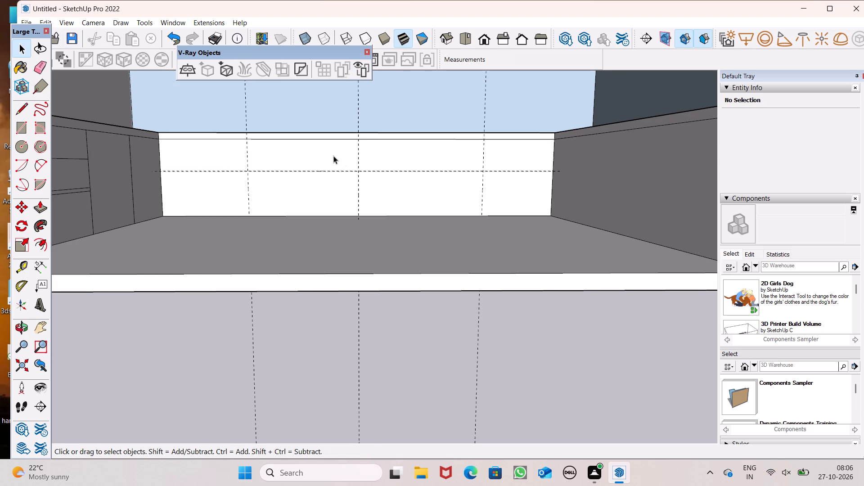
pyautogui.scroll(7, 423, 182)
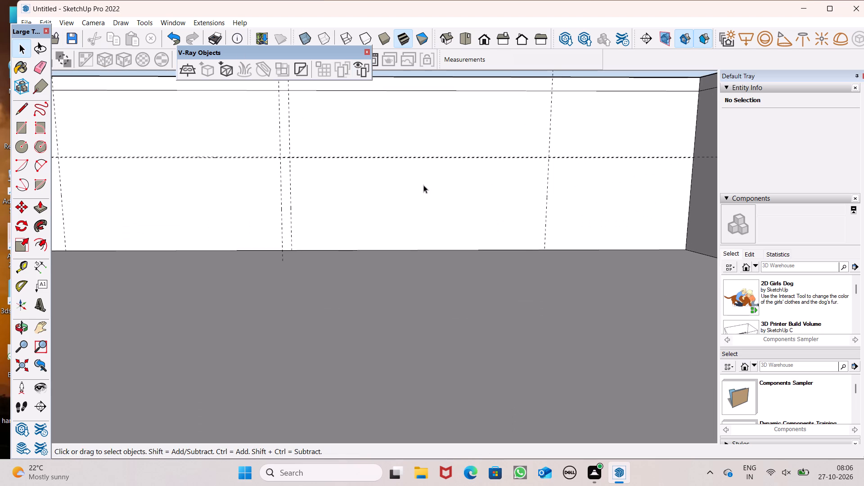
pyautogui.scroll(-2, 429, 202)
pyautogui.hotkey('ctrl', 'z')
# Delete the stray vertical guide standing in front of the back counter's inner face, beside the middle guide.
pyautogui.moveTo(347, 206); pyautogui.dragTo(357, 227, button='middle')
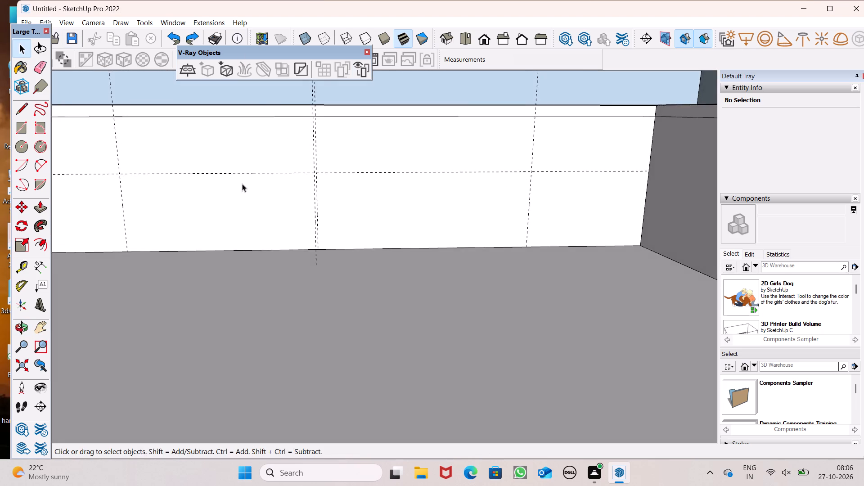
pyautogui.scroll(2, 242, 183)
pyautogui.scroll(1, 356, 214)
pyautogui.moveTo(356, 214); pyautogui.dragTo(351, 171, button='middle')
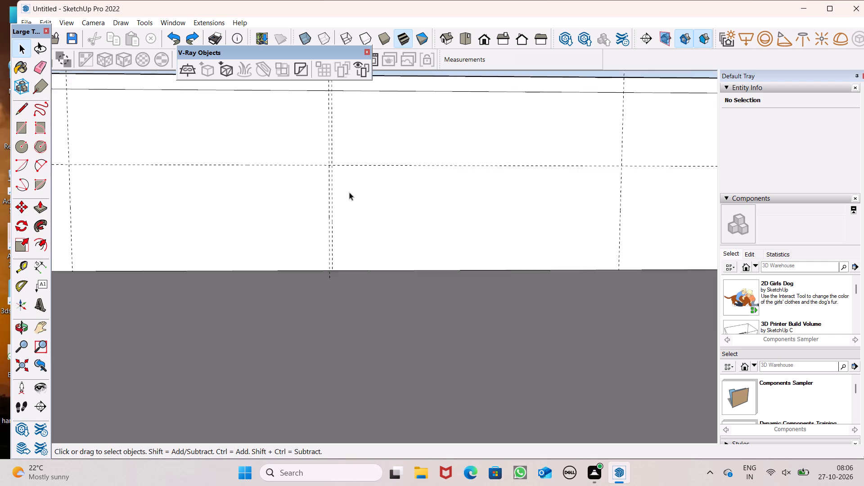
pyautogui.scroll(-6, 349, 203)
pyautogui.moveTo(343, 223); pyautogui.dragTo(446, 293, button='middle')
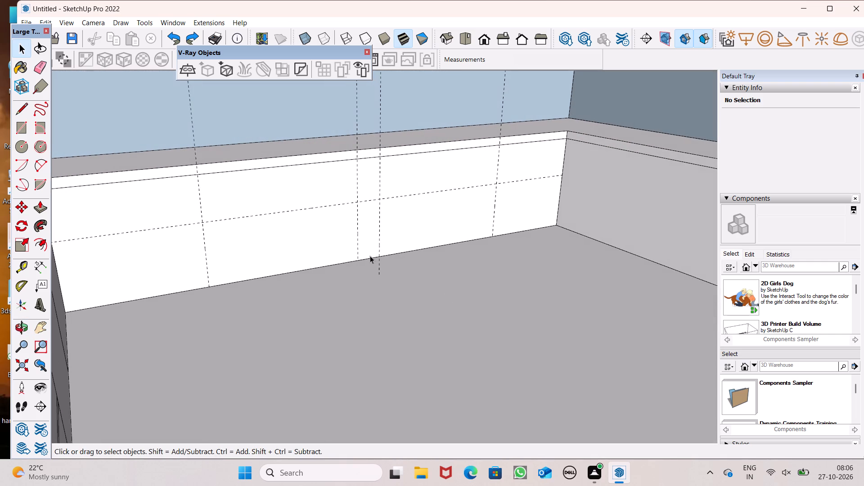
pyautogui.click(378, 270)
pyautogui.press('Delete')
# Place a second horizontal guide about 1" below the first on the back counter's inner face.
pyautogui.moveTo(23, 270); pyautogui.dragTo(28, 267)
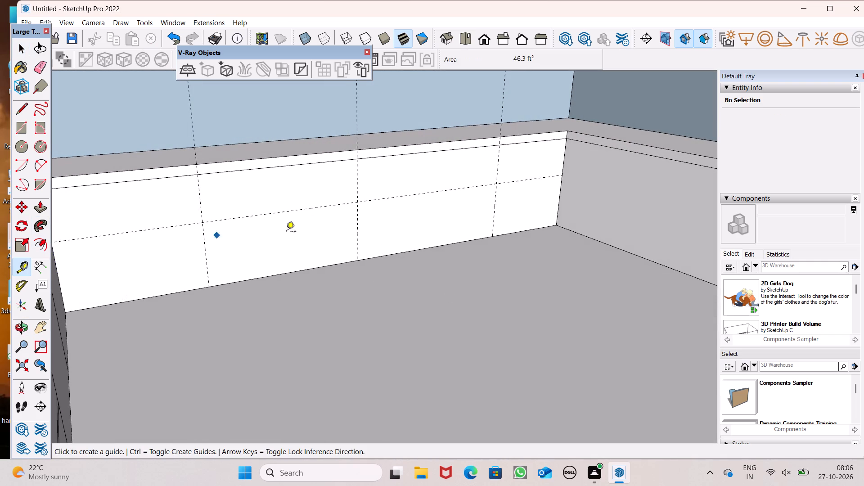
pyautogui.click(313, 211)
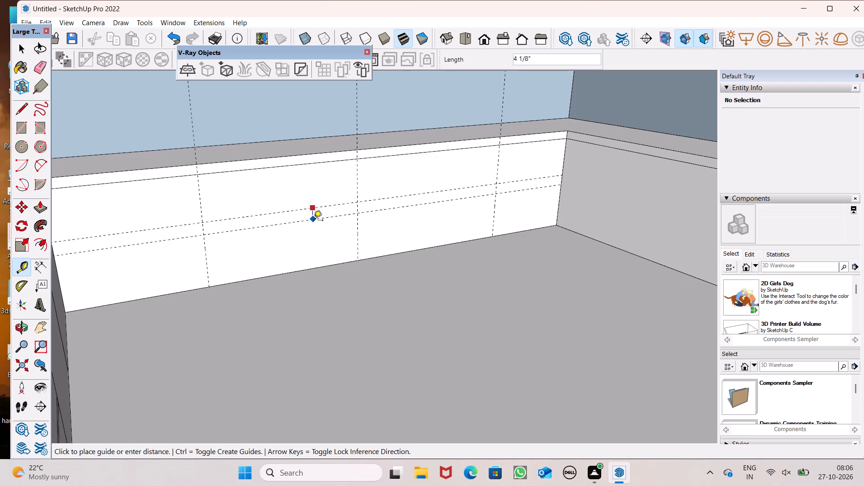
pyautogui.moveTo(340, 232); pyautogui.dragTo(355, 201, button='middle')
pyautogui.scroll(4, 353, 201)
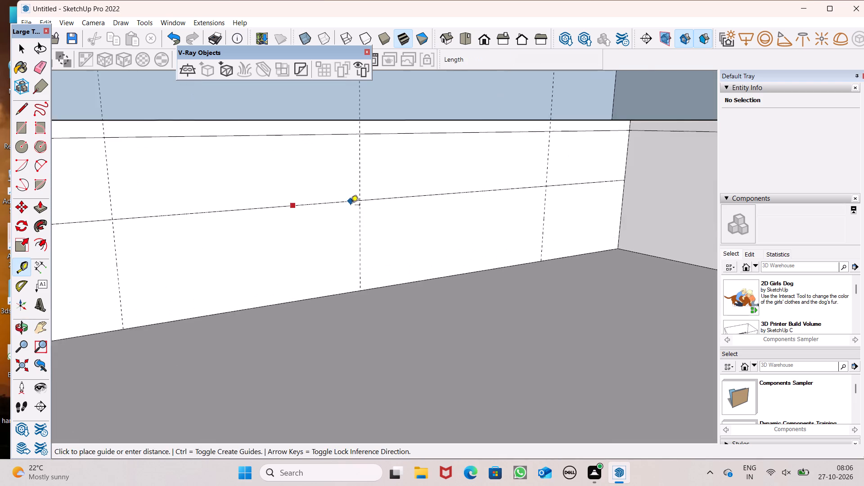
pyautogui.scroll(7, 351, 206)
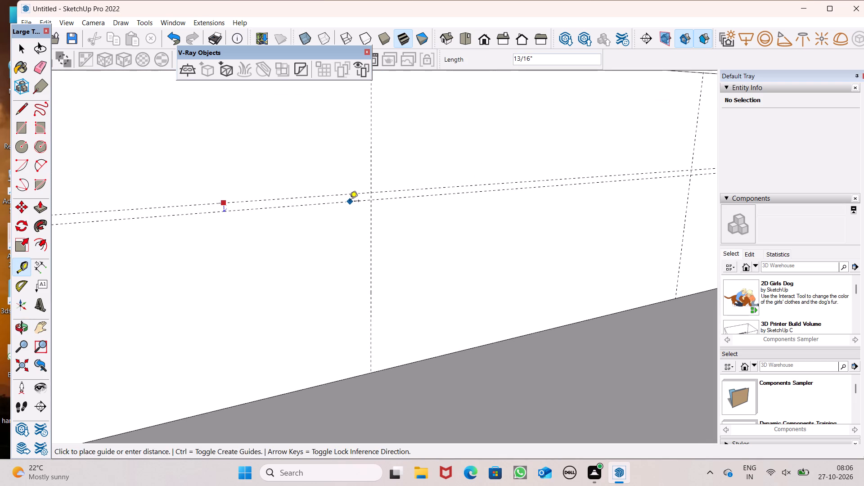
pyautogui.click(353, 204)
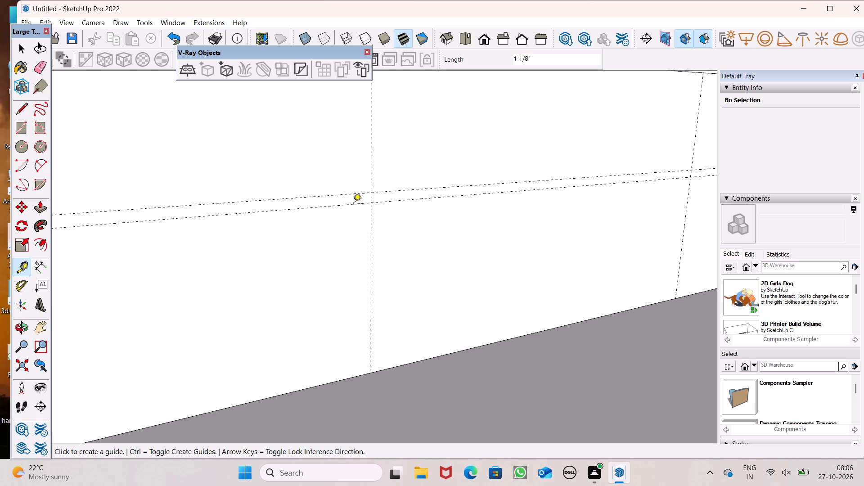
pyautogui.scroll(-8, 347, 144)
pyautogui.moveTo(413, 236); pyautogui.dragTo(370, 241, button='middle')
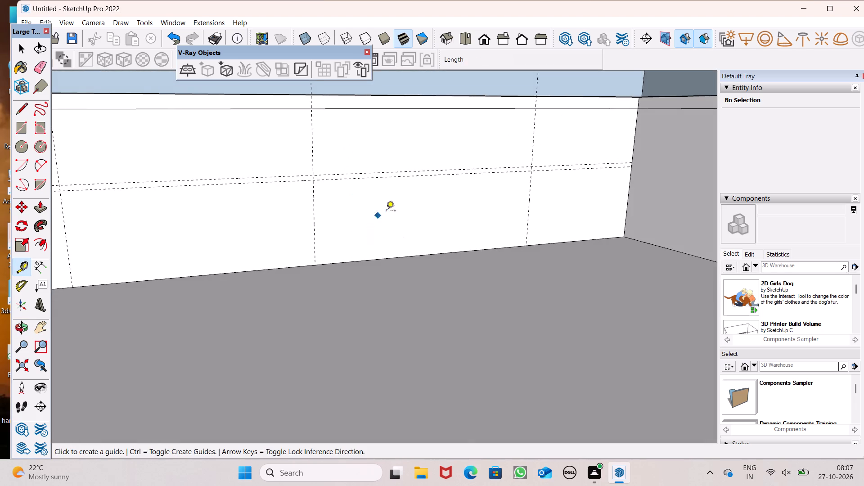
pyautogui.press('space')
# Place a second vertical guide about 15/16" beside the middle guide on the back counter's inner face, on its right-counter side.
pyautogui.scroll(-1, 367, 199)
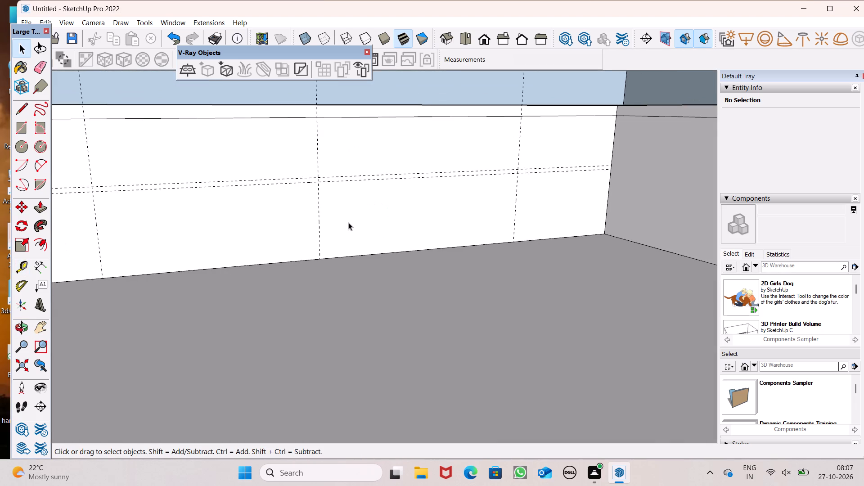
pyautogui.scroll(-1, 346, 228)
pyautogui.moveTo(457, 280); pyautogui.dragTo(419, 265, button='middle')
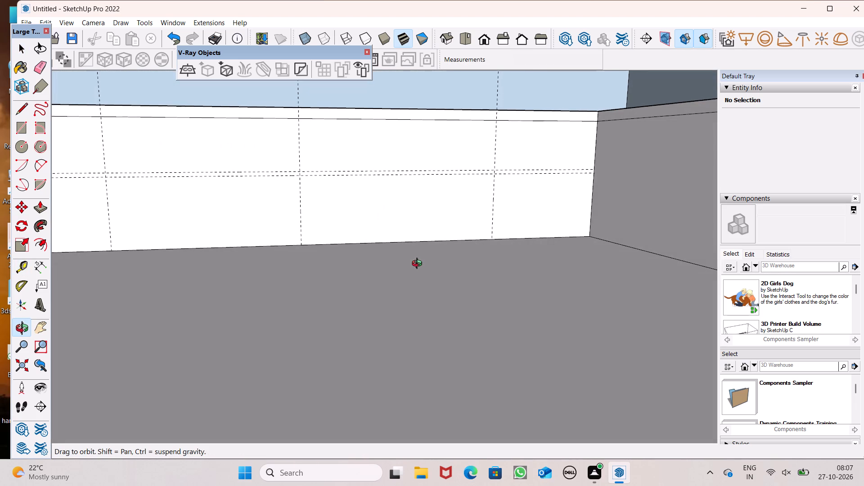
pyautogui.moveTo(419, 265); pyautogui.dragTo(419, 263, button='middle')
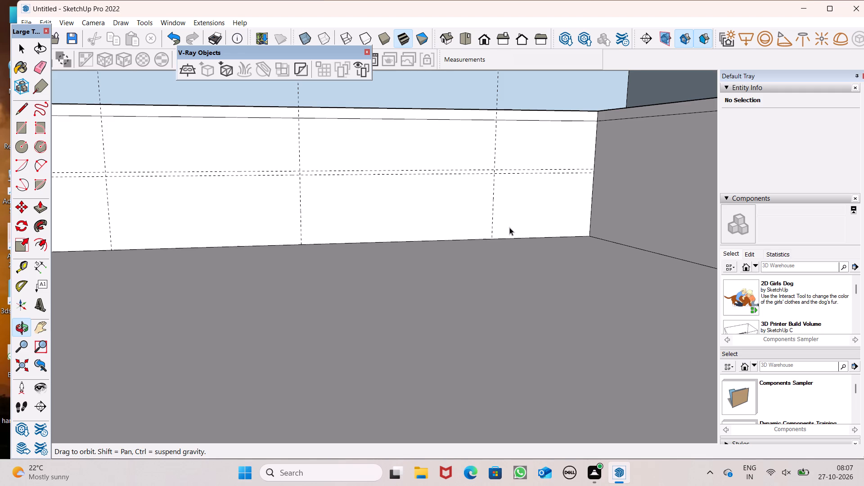
pyautogui.scroll(-1, 509, 227)
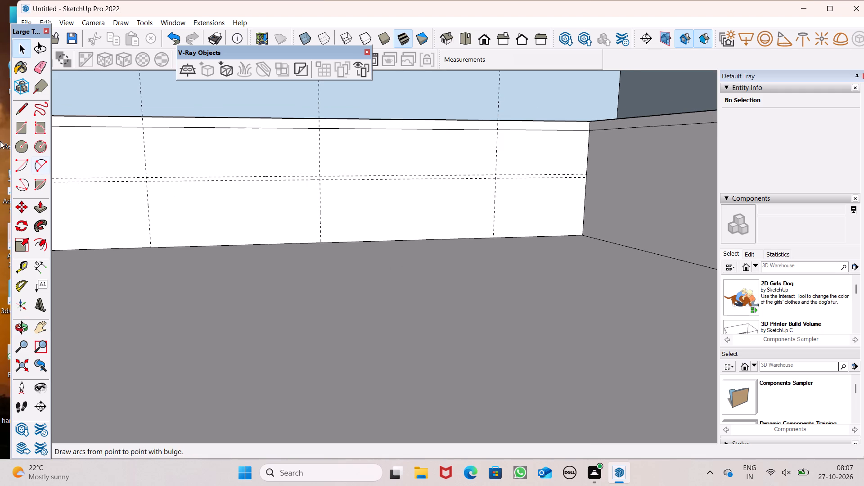
pyautogui.moveTo(23, 264); pyautogui.dragTo(26, 258)
pyautogui.scroll(3, 337, 143)
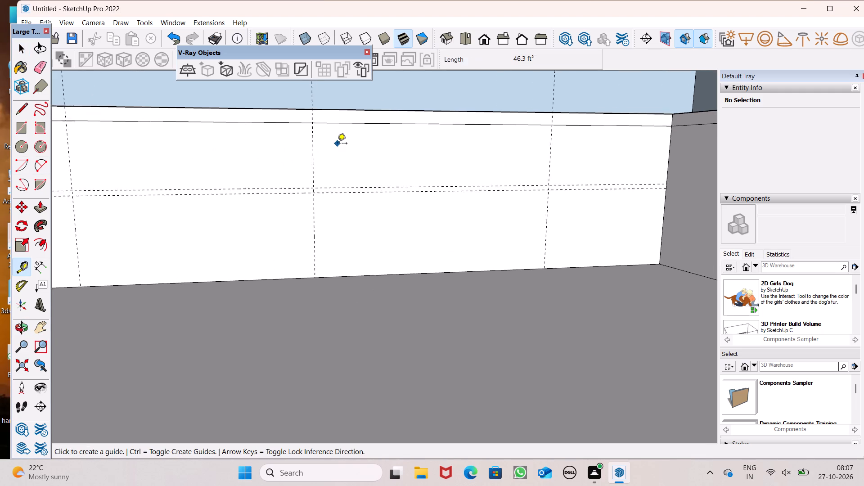
pyautogui.scroll(6, 337, 144)
pyautogui.click(298, 167)
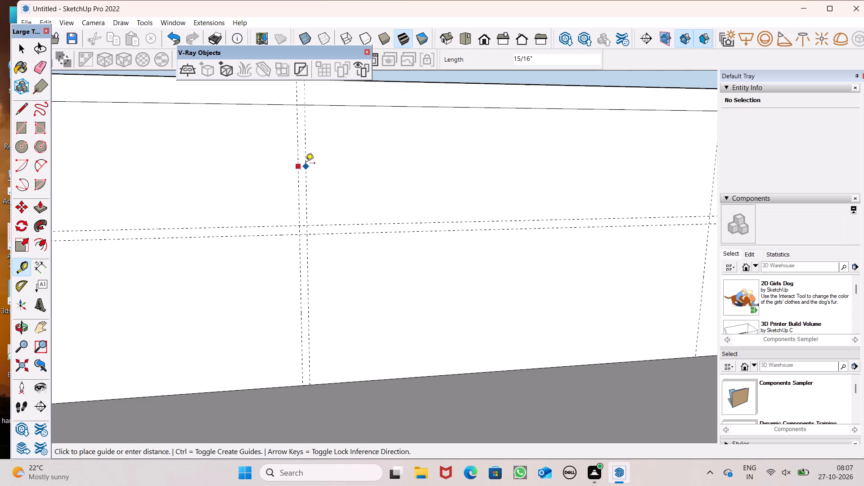
pyautogui.click(306, 164)
# Draw a 15/16" by 3' vertical rectangle between the two middle guides, from the slab's lower edge to the floor.
pyautogui.scroll(-3, 395, 164)
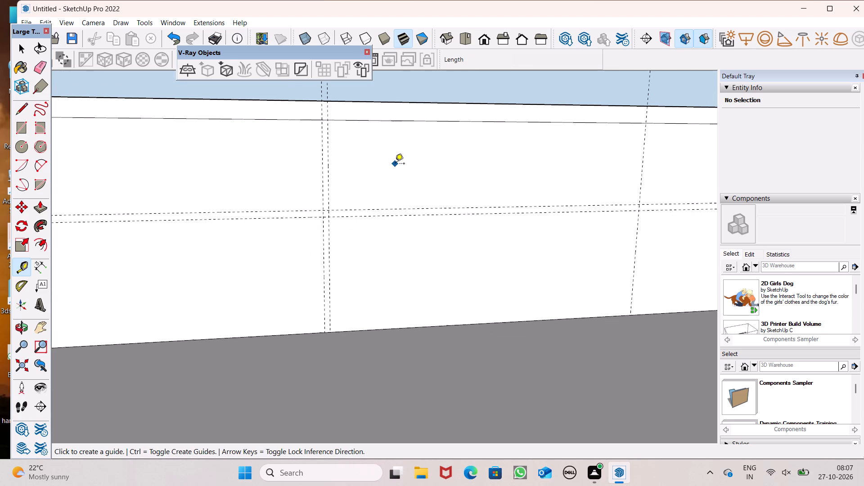
pyautogui.scroll(-2, 405, 158)
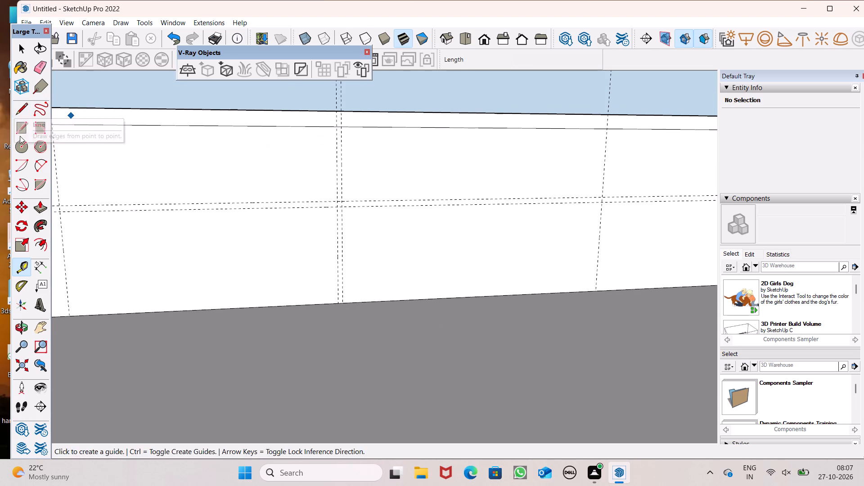
pyautogui.click(21, 132)
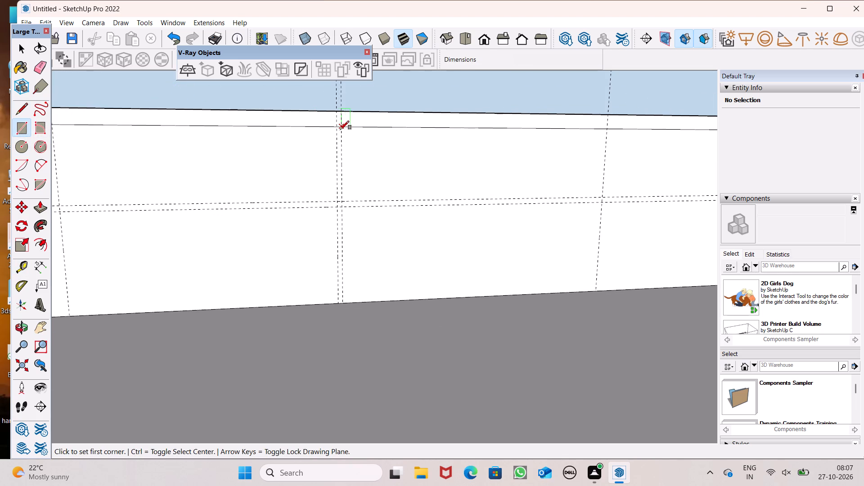
pyautogui.click(338, 129)
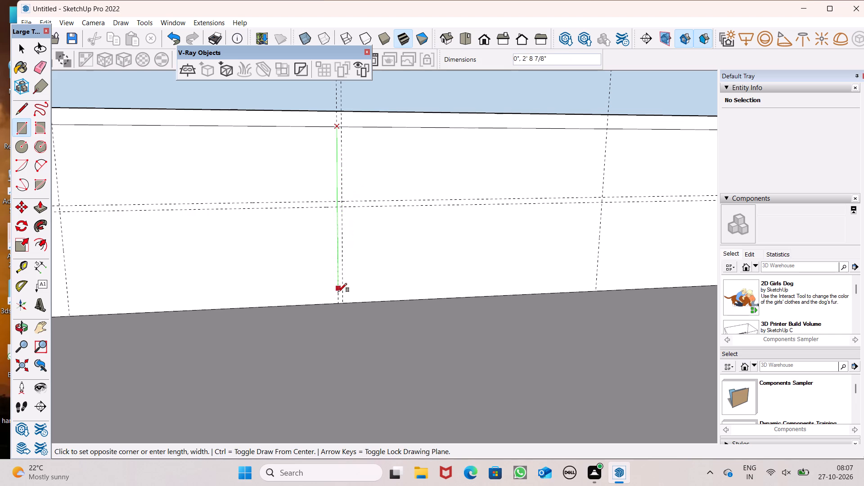
pyautogui.click(344, 305)
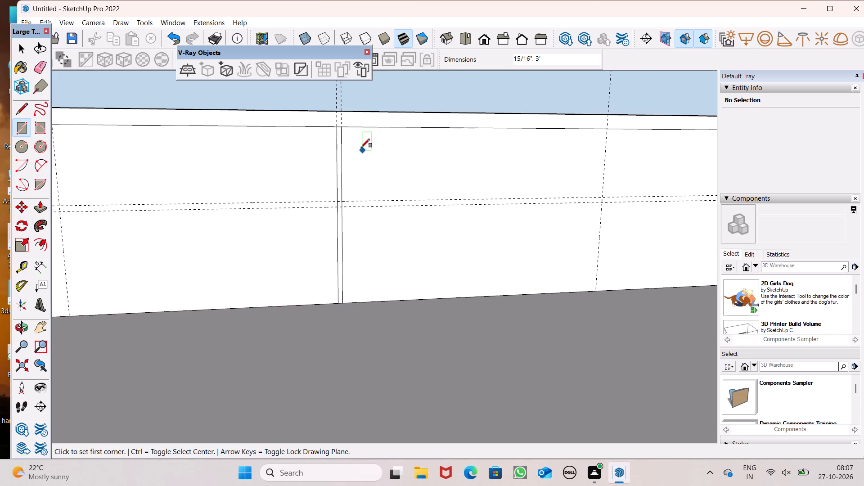
# Draw a 9' 3 1/16" by 1 1/8" rectangle between the two horizontal guides, spanning the outer vertical guides on the back counter.
pyautogui.scroll(-3, 406, 149)
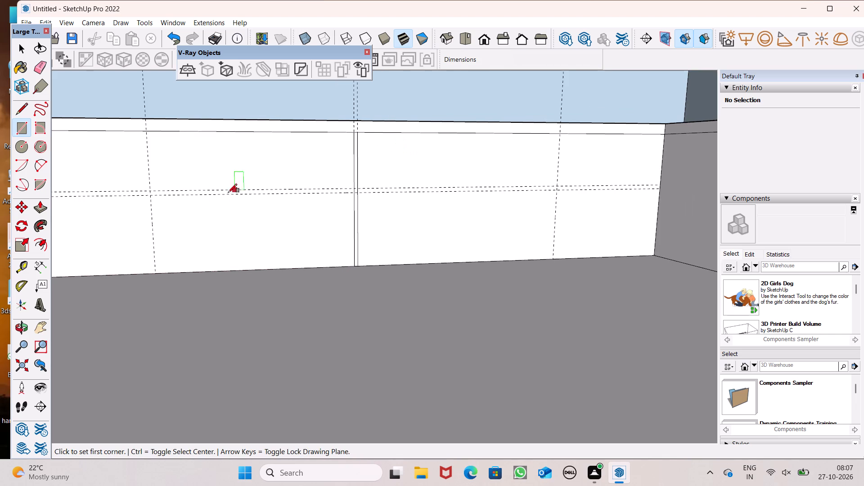
pyautogui.scroll(1, 188, 197)
pyautogui.click(148, 189)
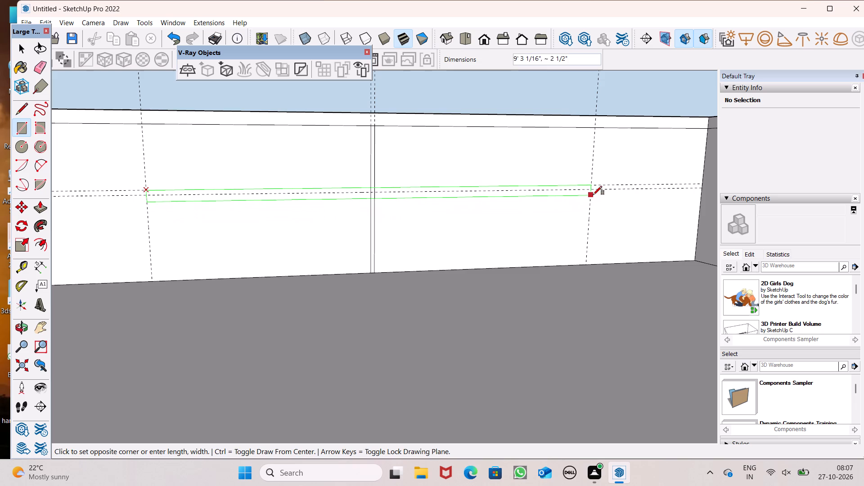
pyautogui.click(592, 189)
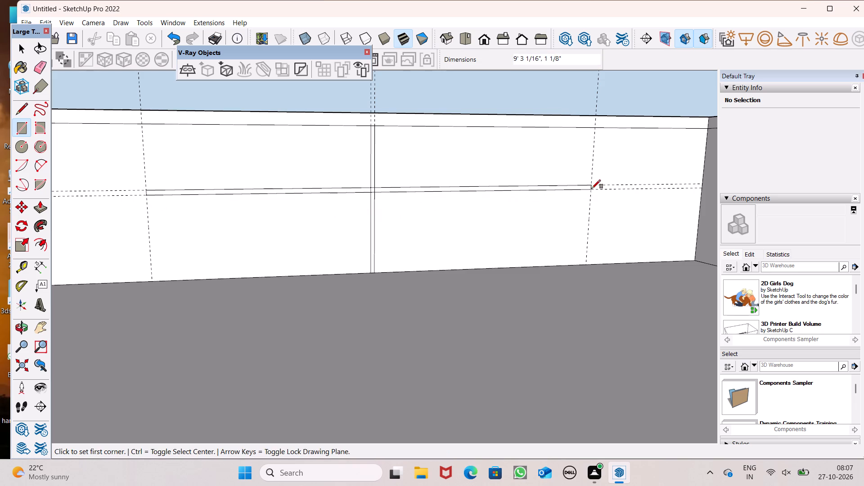
# Draw a 3' line along each outer vertical guide on the back counter, from the slab's lower edge to the floor.
pyautogui.click(23, 111)
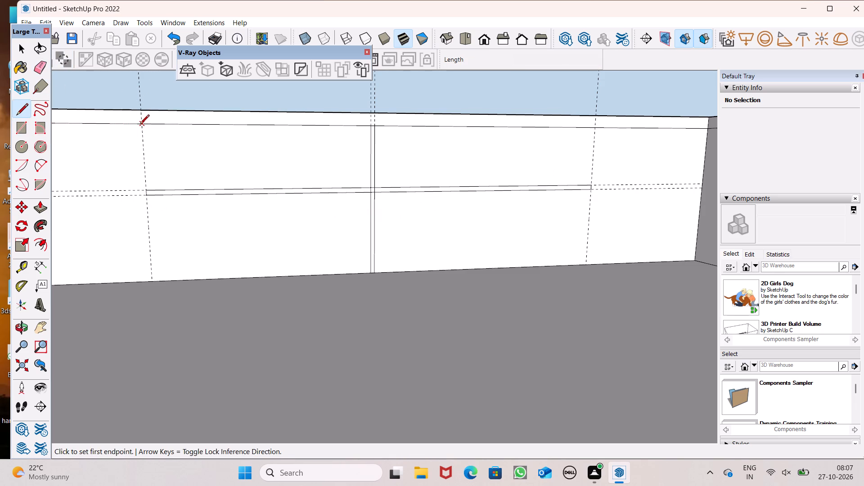
pyautogui.click(144, 123)
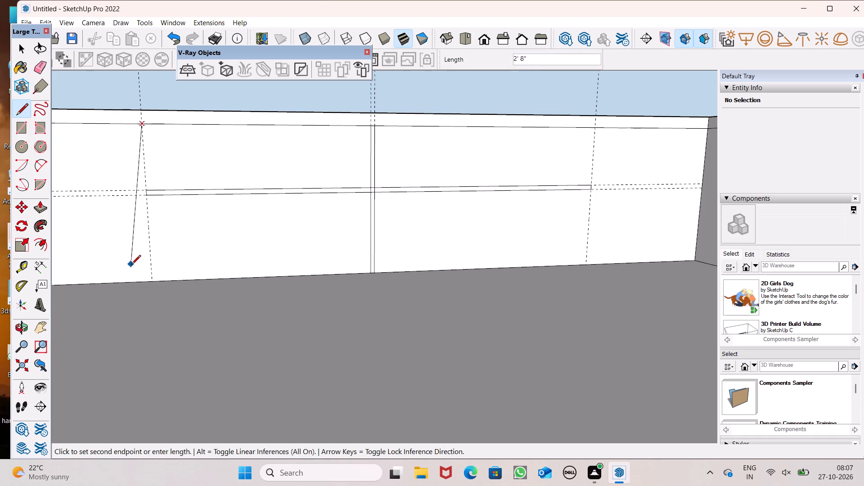
pyautogui.click(150, 286)
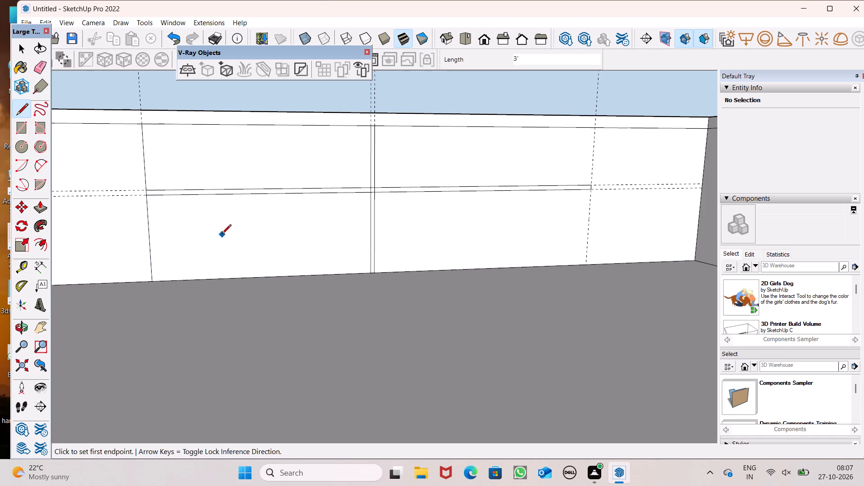
pyautogui.scroll(-2, 200, 234)
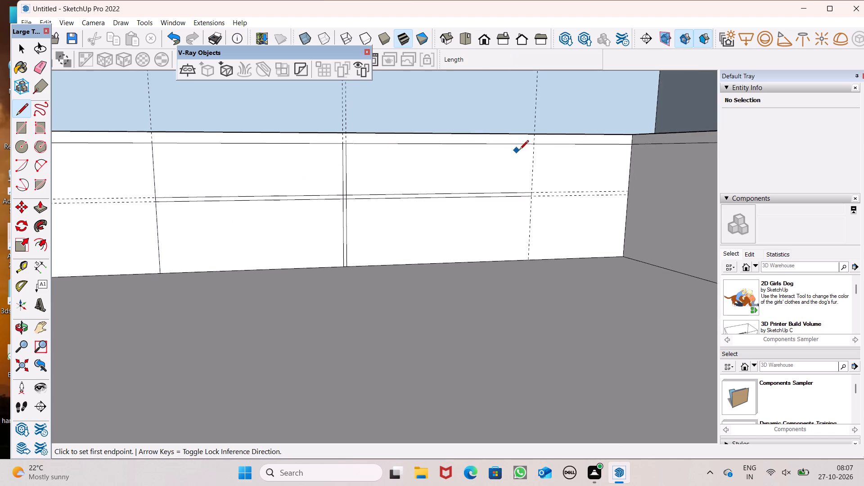
pyautogui.click(535, 148)
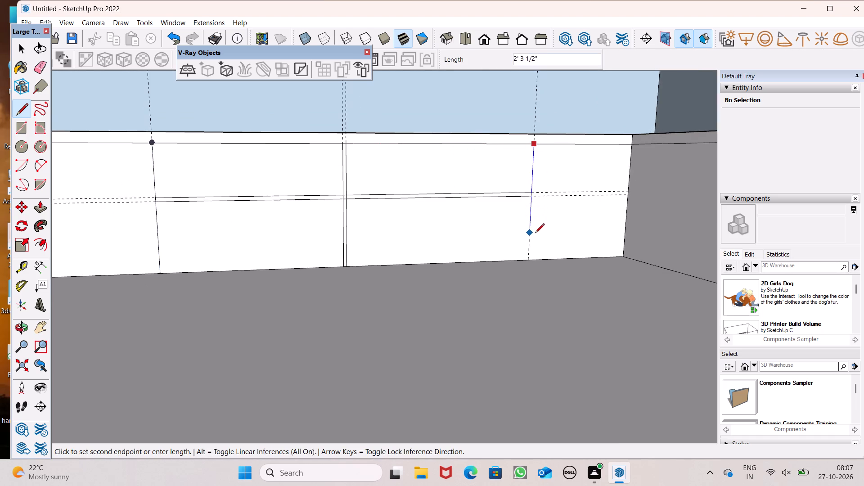
pyautogui.click(531, 264)
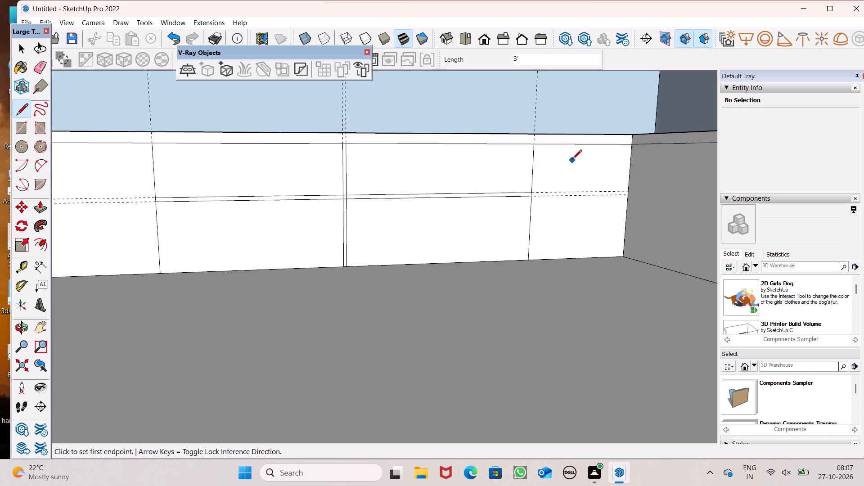
# Erase the horizontal and vertical guides on the back counter's inner face.
pyautogui.scroll(-3, 572, 153)
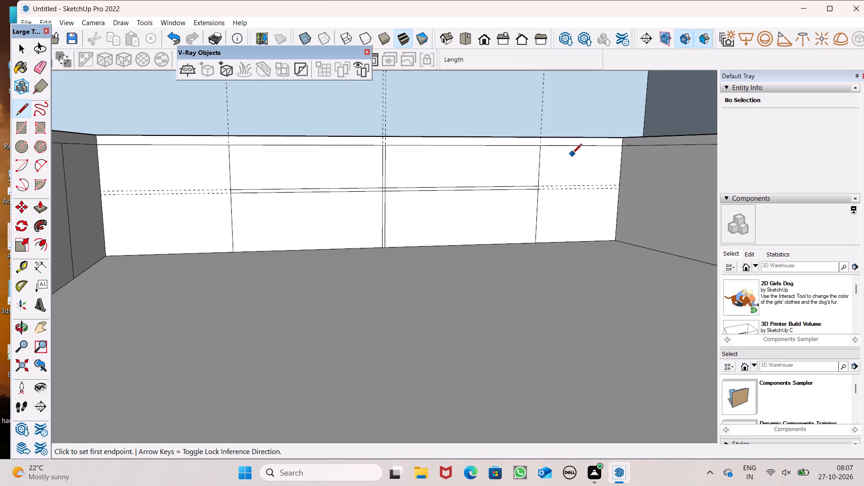
pyautogui.scroll(-3, 212, 182)
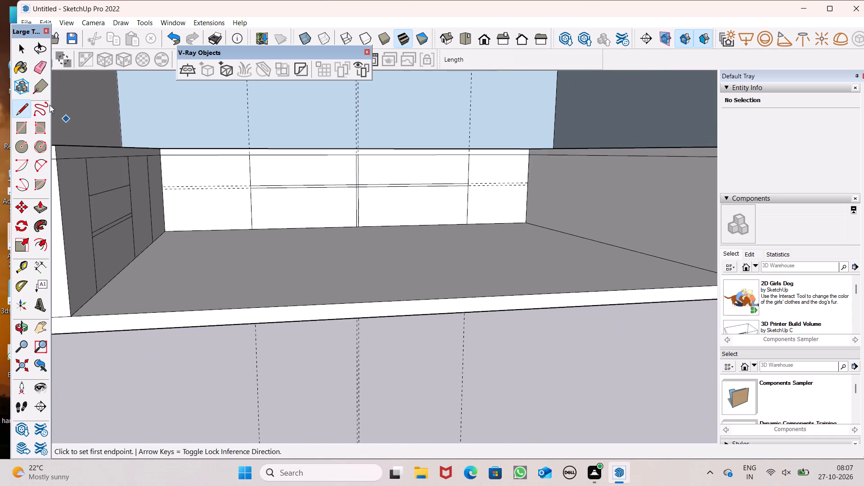
pyautogui.click(39, 63)
pyautogui.moveTo(187, 185); pyautogui.dragTo(188, 193)
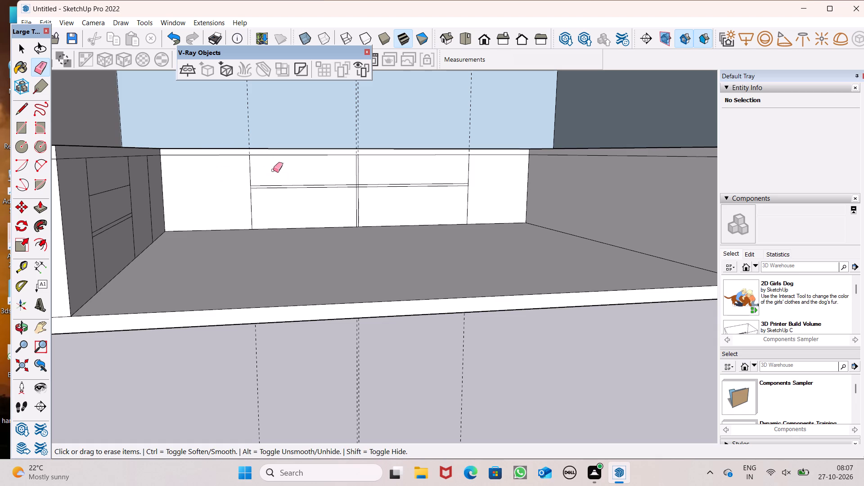
pyautogui.scroll(-5, 289, 213)
pyautogui.moveTo(259, 137); pyautogui.dragTo(338, 141)
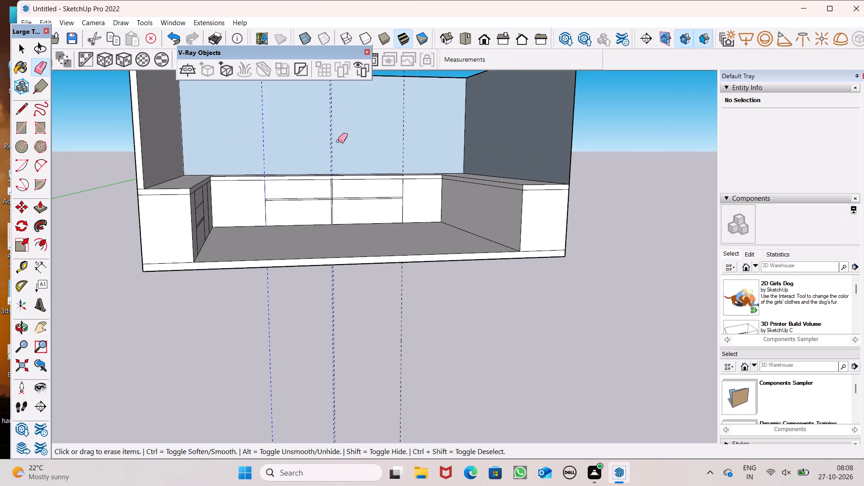
pyautogui.moveTo(338, 141); pyautogui.dragTo(412, 141)
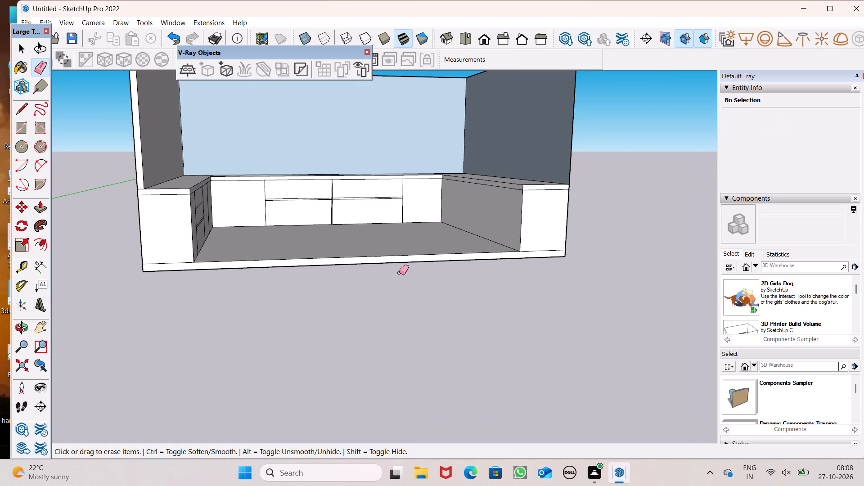
# Erase the four short edges where the vertical and horizontal strips cross on the back counter's inner face.
pyautogui.scroll(6, 355, 241)
pyautogui.scroll(3, 345, 199)
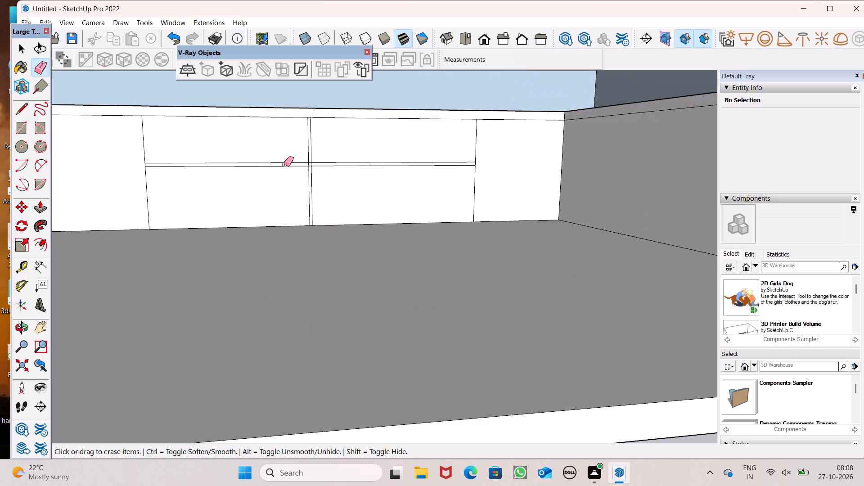
pyautogui.scroll(12, 318, 156)
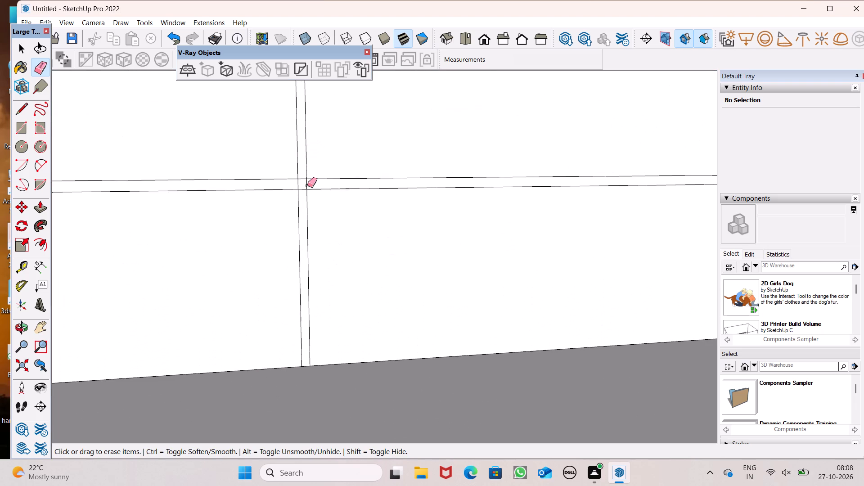
pyautogui.scroll(7, 310, 196)
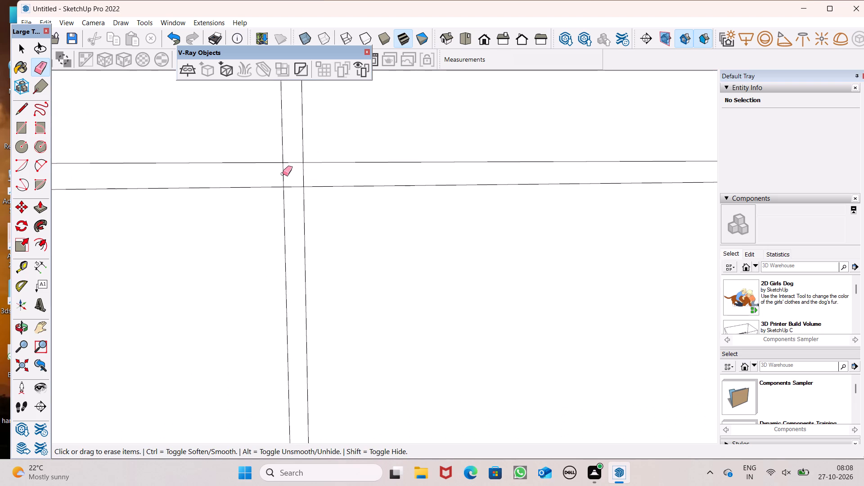
pyautogui.moveTo(280, 174); pyautogui.dragTo(306, 176)
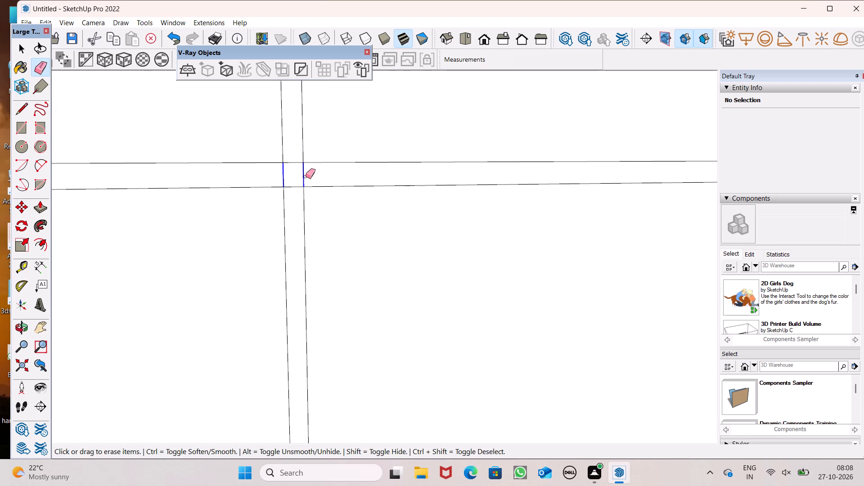
pyautogui.moveTo(306, 176); pyautogui.dragTo(309, 176)
pyautogui.moveTo(294, 154); pyautogui.dragTo(292, 199)
pyautogui.scroll(-14, 387, 161)
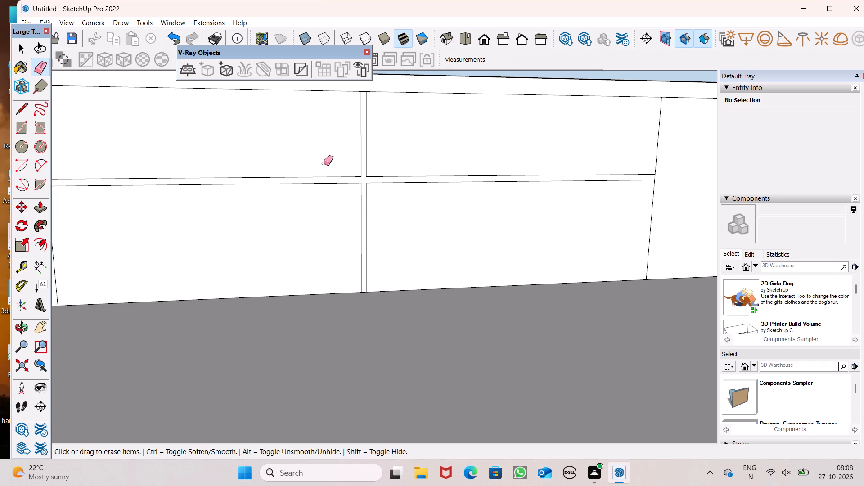
pyautogui.press('space')
# Draw two 1 1/8" vertical lines across the strip crossing on the back counter's inner face, completing the central vertical strip's edges.
pyautogui.scroll(-6, 356, 187)
pyautogui.scroll(-3, 398, 177)
pyautogui.moveTo(400, 221); pyautogui.dragTo(393, 233, button='middle')
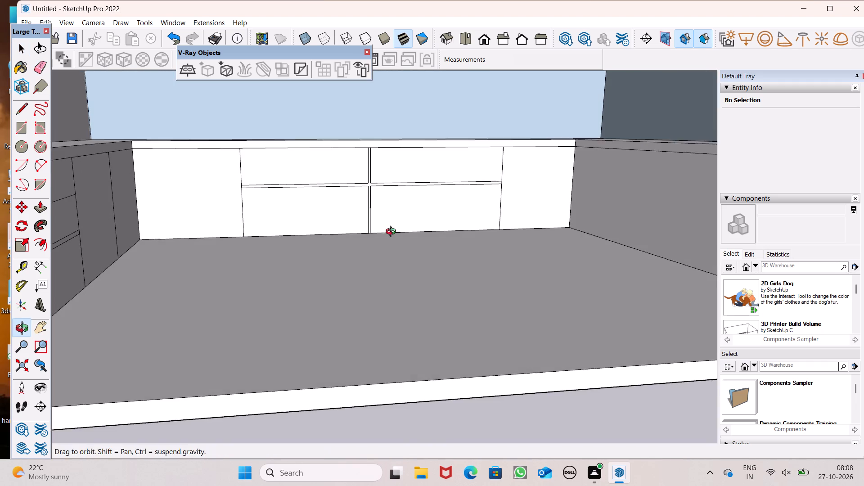
pyautogui.moveTo(393, 233); pyautogui.dragTo(389, 227, button='middle')
pyautogui.scroll(-3, 394, 208)
pyautogui.moveTo(396, 215); pyautogui.dragTo(439, 228, button='middle')
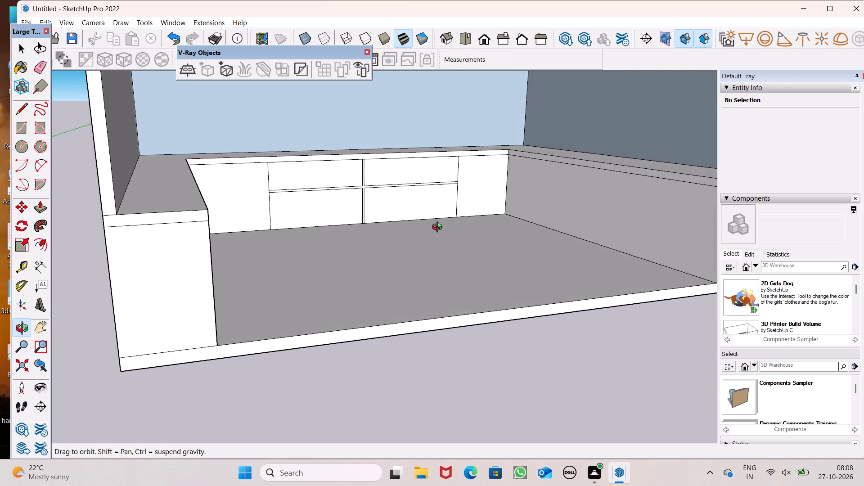
pyautogui.moveTo(439, 228); pyautogui.dragTo(442, 222, button='middle')
pyautogui.scroll(4, 444, 216)
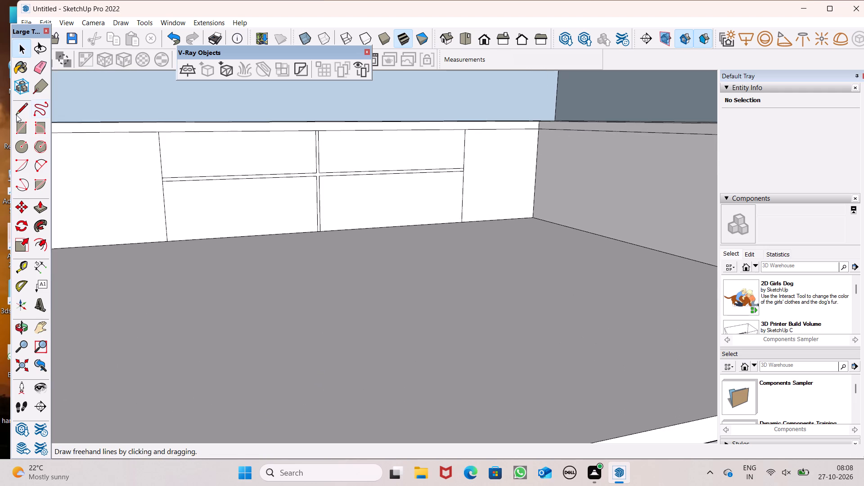
pyautogui.click(18, 113)
pyautogui.scroll(7, 263, 176)
pyautogui.scroll(10, 357, 149)
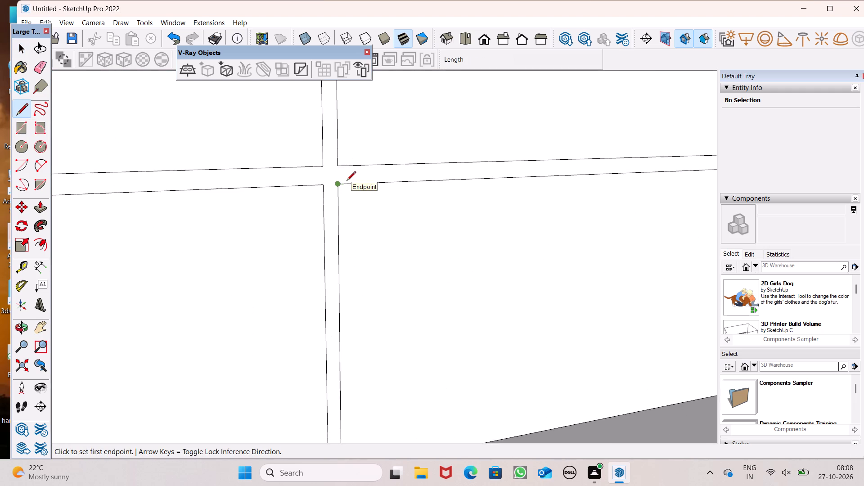
pyautogui.scroll(1, 346, 181)
pyautogui.click(318, 165)
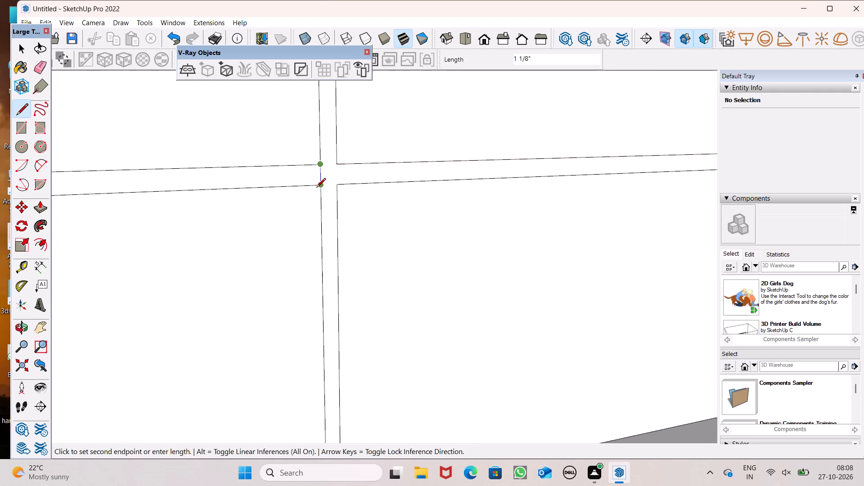
pyautogui.click(316, 188)
pyautogui.click(337, 163)
pyautogui.click(340, 183)
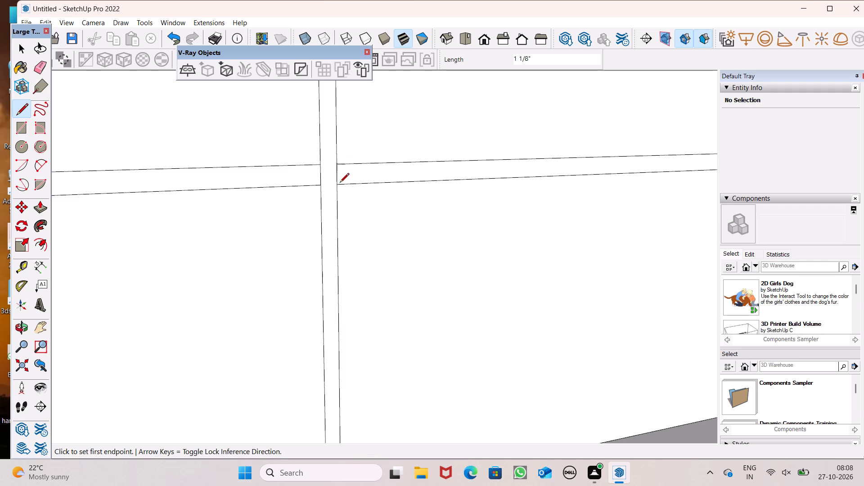
pyautogui.press('space')
# Push/Pull the central vertical strip on the back counter's inner face outward by 1 1/8".
pyautogui.scroll(-7, 412, 198)
pyautogui.scroll(-7, 373, 201)
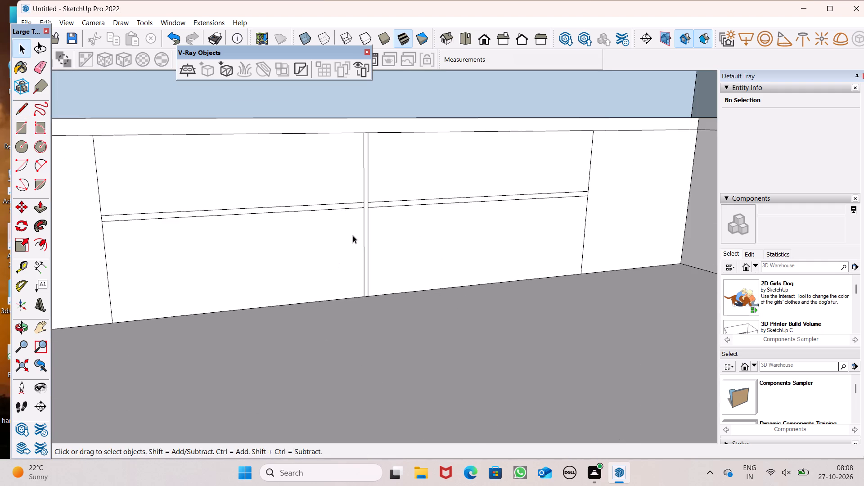
pyautogui.moveTo(399, 233); pyautogui.dragTo(421, 315, button='middle')
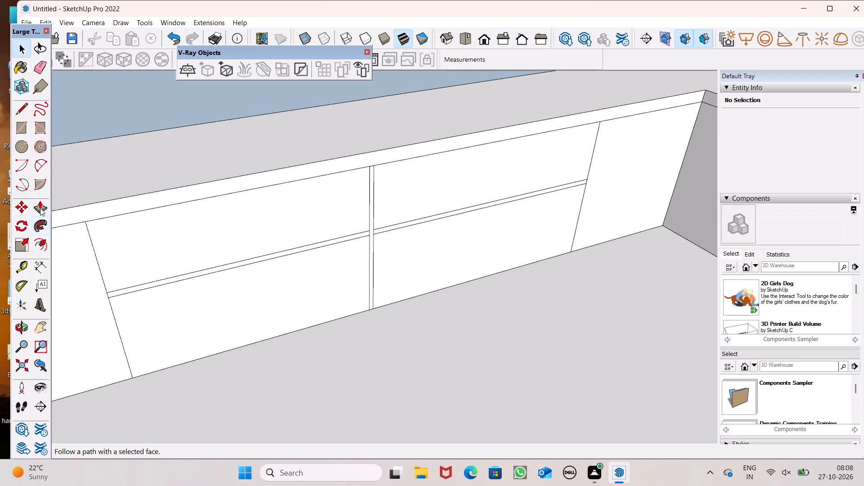
pyautogui.click(40, 208)
pyautogui.scroll(5, 364, 208)
pyautogui.scroll(4, 381, 143)
pyautogui.moveTo(394, 174); pyautogui.dragTo(402, 207, button='middle')
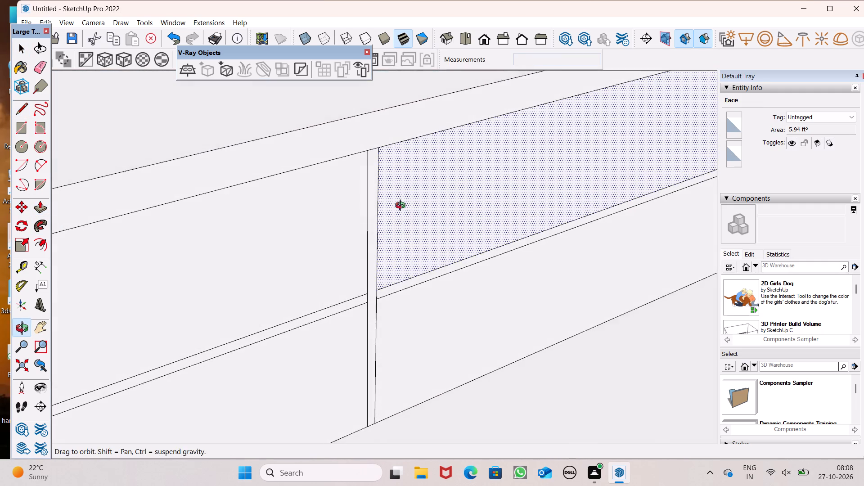
pyautogui.moveTo(402, 207); pyautogui.dragTo(401, 207, button='middle')
pyautogui.moveTo(373, 179); pyautogui.dragTo(375, 184)
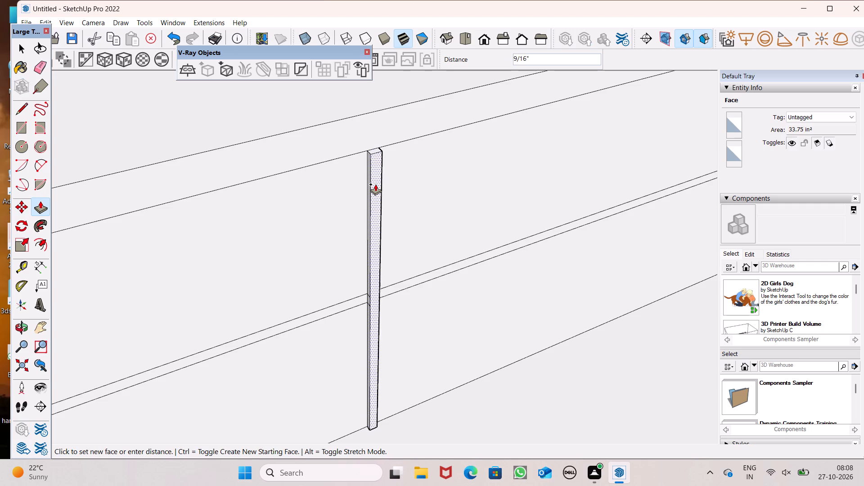
pyautogui.moveTo(375, 184); pyautogui.dragTo(377, 189)
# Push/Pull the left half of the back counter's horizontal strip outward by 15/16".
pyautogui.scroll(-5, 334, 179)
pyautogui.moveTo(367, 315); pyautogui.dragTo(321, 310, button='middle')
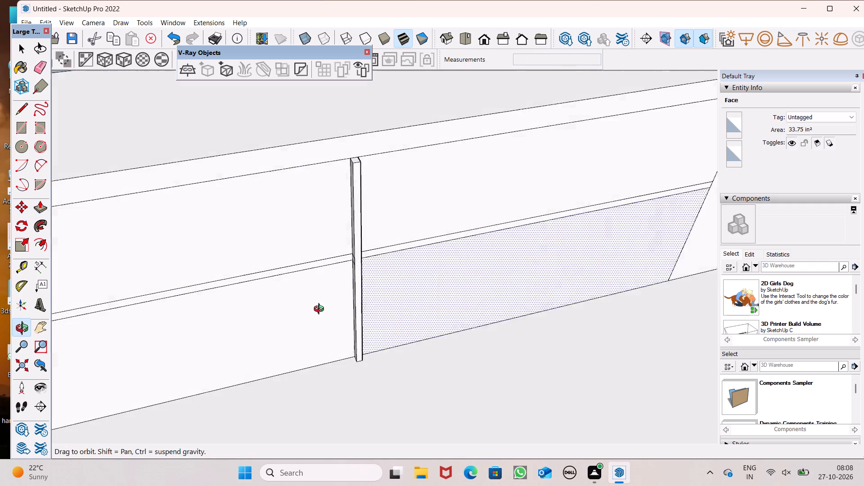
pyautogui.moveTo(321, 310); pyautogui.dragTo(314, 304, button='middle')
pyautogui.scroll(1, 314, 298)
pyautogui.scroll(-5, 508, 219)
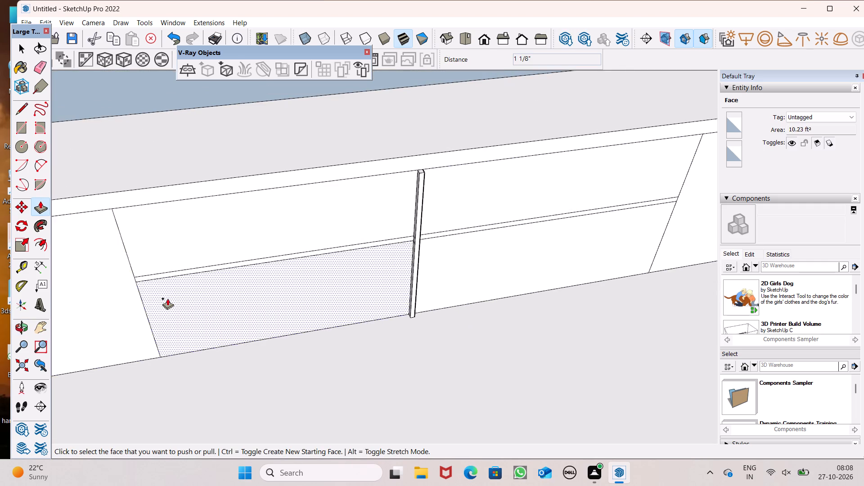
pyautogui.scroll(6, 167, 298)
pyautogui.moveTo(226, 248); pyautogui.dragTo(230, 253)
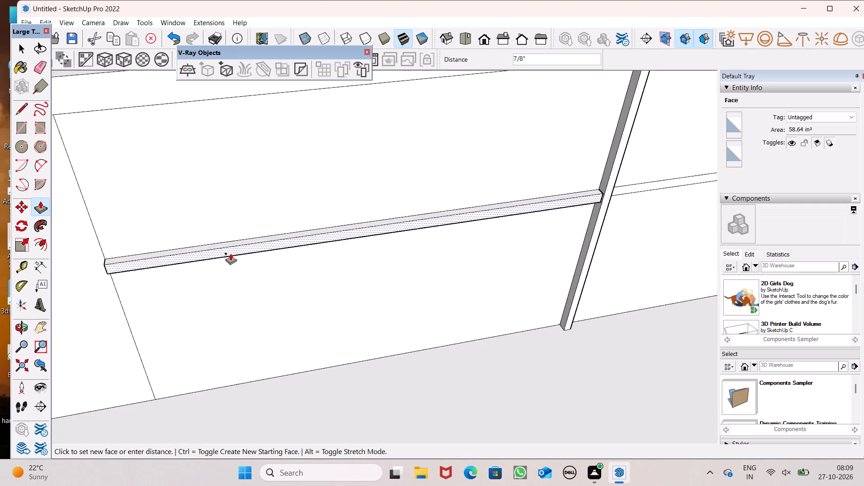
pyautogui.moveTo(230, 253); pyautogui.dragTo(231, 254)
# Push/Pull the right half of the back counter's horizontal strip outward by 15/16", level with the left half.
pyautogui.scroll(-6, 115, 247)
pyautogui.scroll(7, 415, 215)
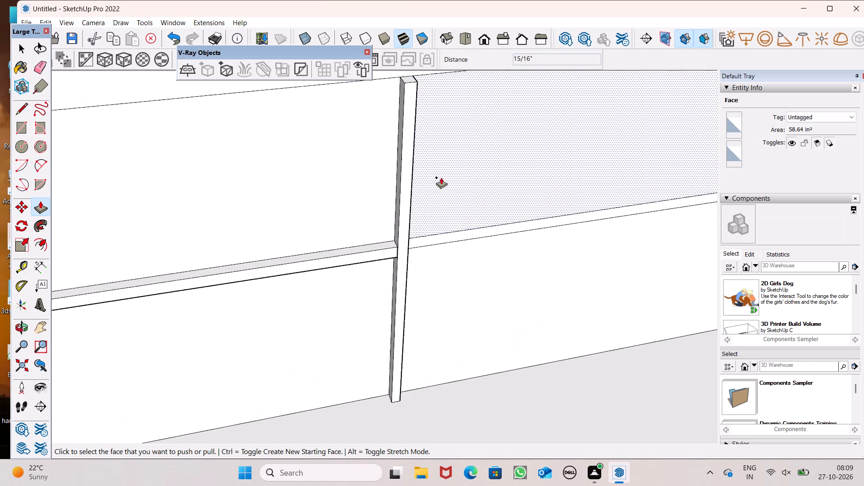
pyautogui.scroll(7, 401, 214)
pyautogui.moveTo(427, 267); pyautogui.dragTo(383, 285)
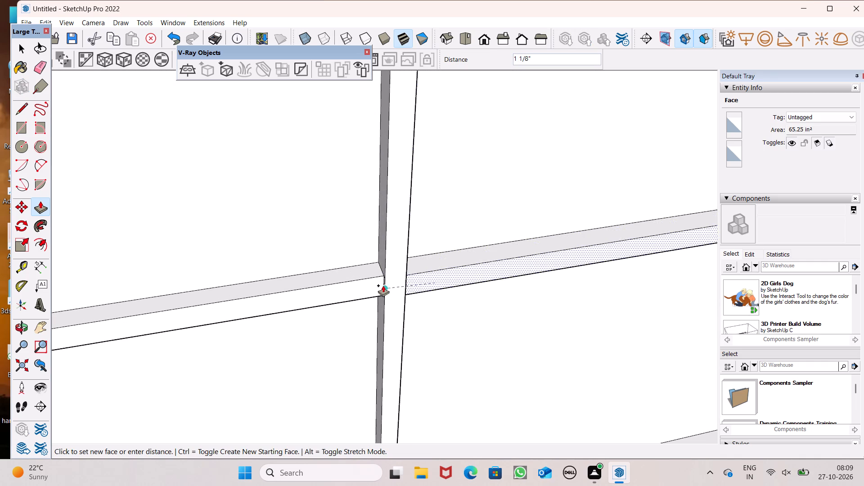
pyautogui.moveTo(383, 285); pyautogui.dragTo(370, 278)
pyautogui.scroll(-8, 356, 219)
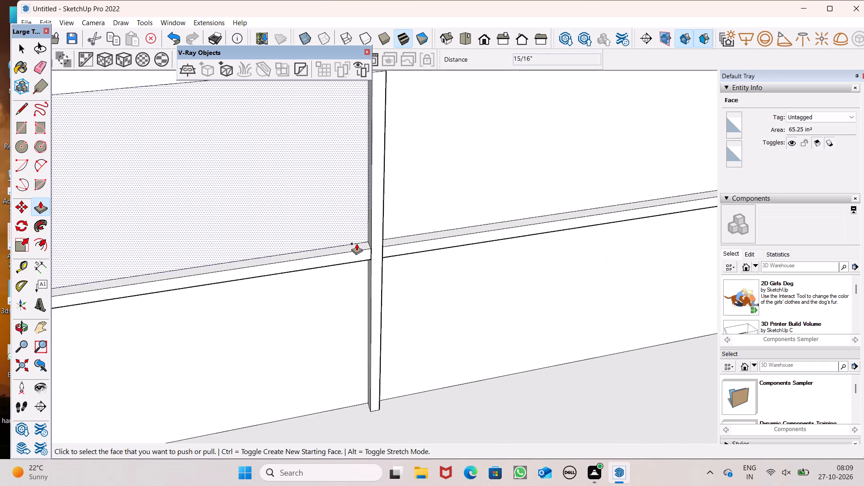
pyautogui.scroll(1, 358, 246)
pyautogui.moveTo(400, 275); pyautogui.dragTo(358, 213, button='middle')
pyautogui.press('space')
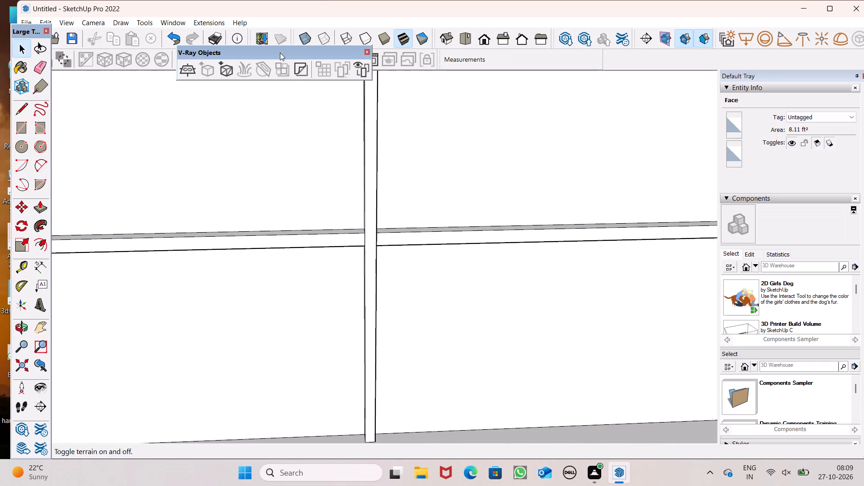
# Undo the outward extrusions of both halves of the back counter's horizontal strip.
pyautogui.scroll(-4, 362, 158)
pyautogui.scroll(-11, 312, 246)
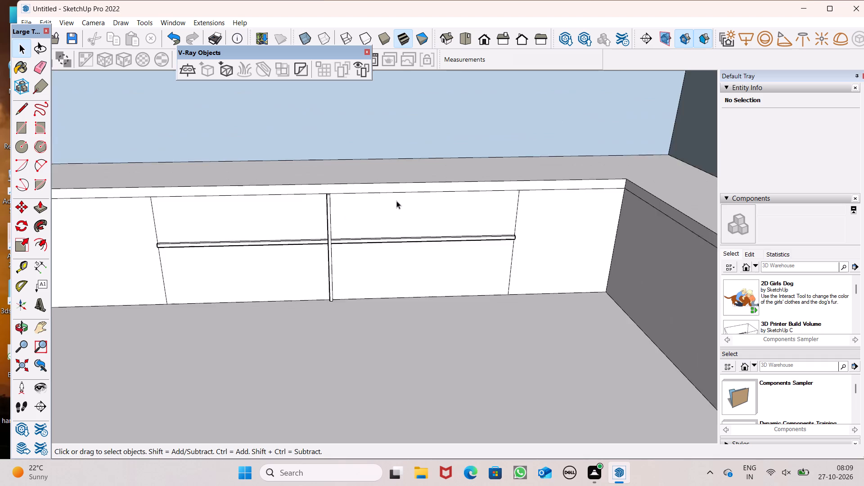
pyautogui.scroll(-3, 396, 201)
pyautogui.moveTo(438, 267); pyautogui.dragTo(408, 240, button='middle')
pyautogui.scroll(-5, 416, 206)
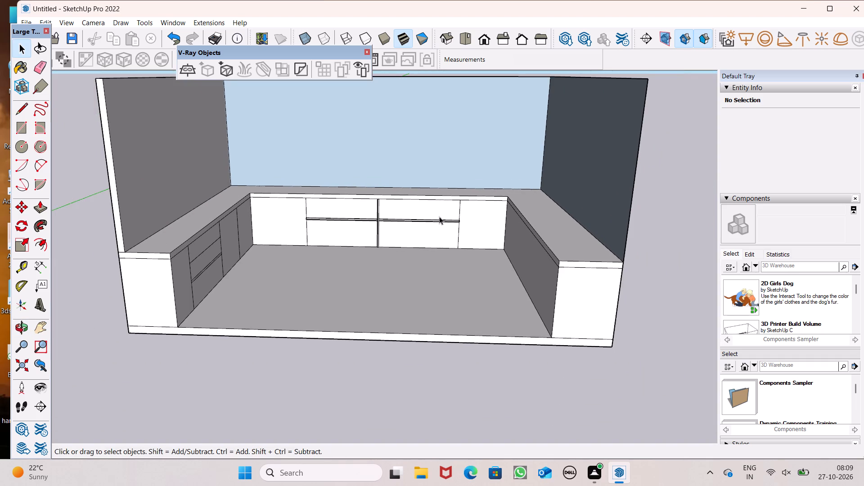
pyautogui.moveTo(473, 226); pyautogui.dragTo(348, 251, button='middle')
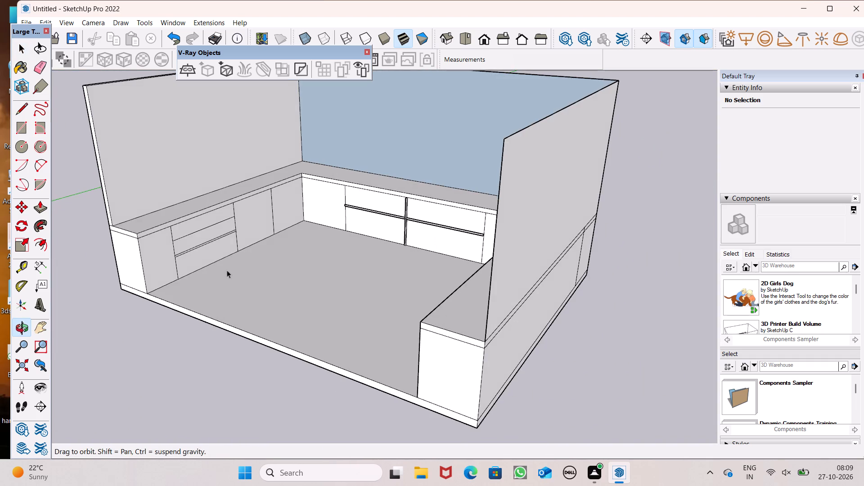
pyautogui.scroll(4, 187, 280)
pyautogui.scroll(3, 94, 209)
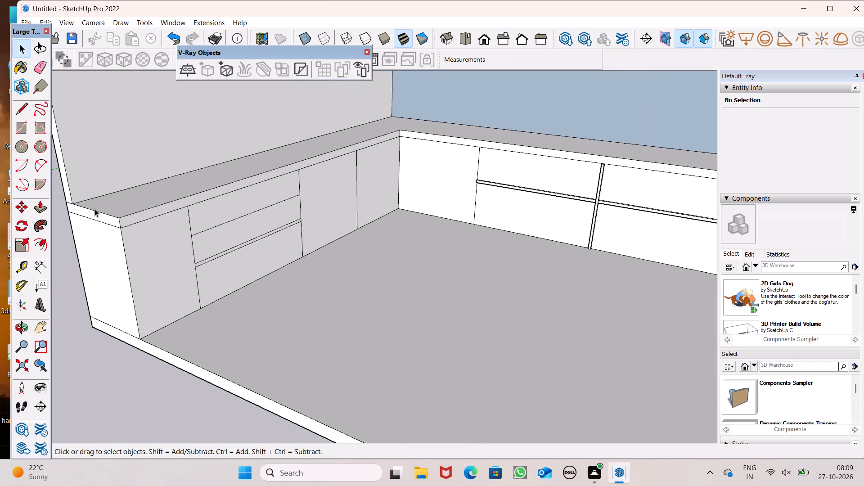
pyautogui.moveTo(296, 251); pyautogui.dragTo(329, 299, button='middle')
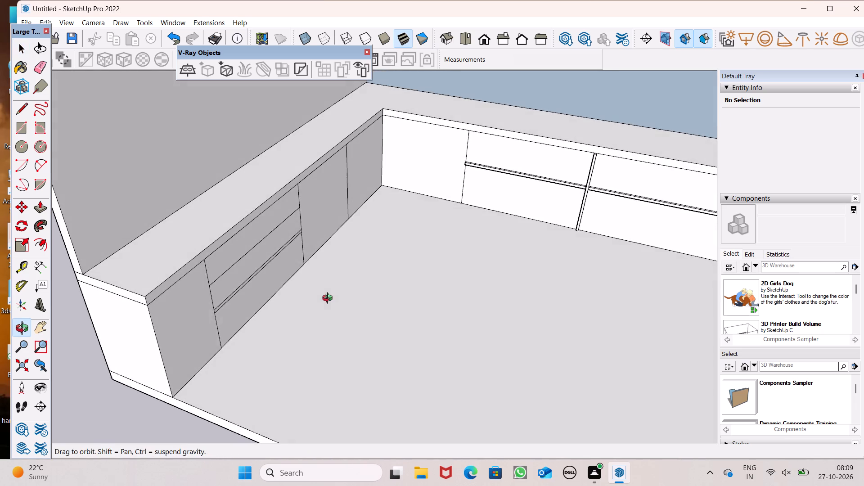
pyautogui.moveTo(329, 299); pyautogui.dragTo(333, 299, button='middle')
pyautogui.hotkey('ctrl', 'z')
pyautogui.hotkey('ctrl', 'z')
# Push the left half of the back counter's horizontal strip inward by 7/8" as a recess.
pyautogui.moveTo(481, 285); pyautogui.dragTo(551, 290, button='middle')
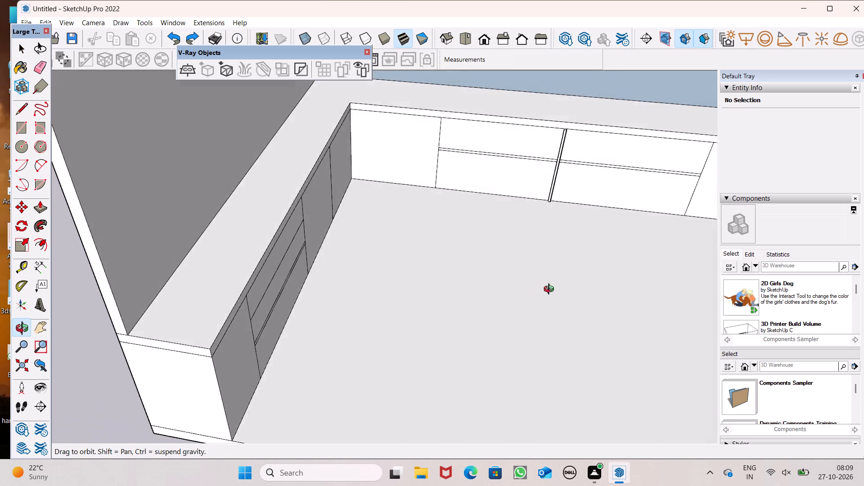
pyautogui.moveTo(551, 290); pyautogui.dragTo(573, 276, button='middle')
pyautogui.scroll(1, 591, 152)
pyautogui.scroll(6, 517, 155)
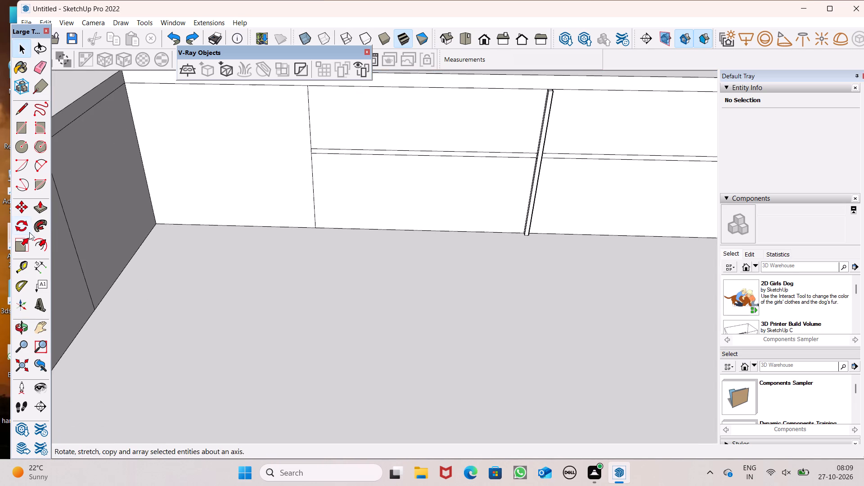
pyautogui.click(40, 205)
pyautogui.scroll(8, 396, 109)
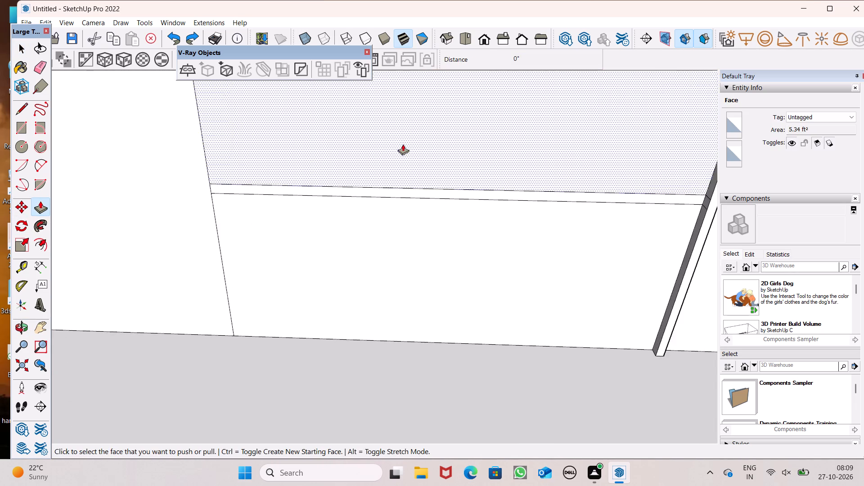
pyautogui.scroll(1, 403, 144)
pyautogui.moveTo(383, 198); pyautogui.dragTo(382, 197)
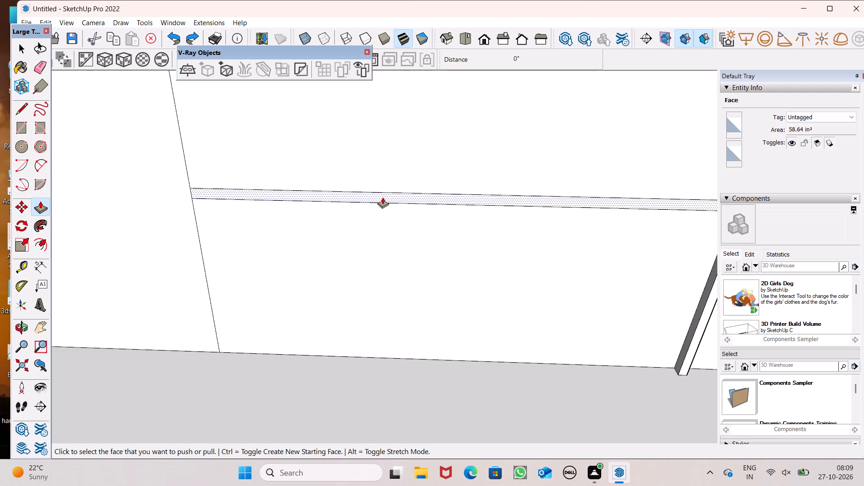
pyautogui.moveTo(382, 197); pyautogui.dragTo(383, 193)
# Push the right half of the back counter's horizontal strip inward to the same depth as the left half's recess.
pyautogui.scroll(-6, 259, 162)
pyautogui.scroll(6, 563, 172)
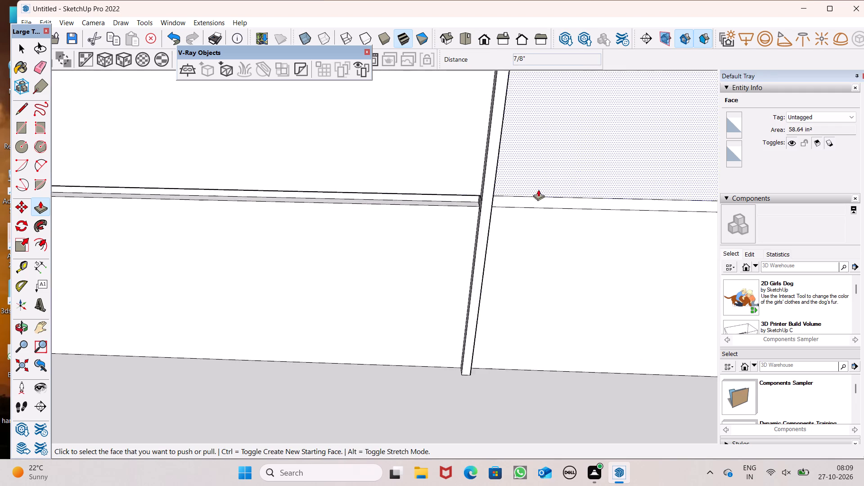
pyautogui.scroll(1, 538, 189)
pyautogui.scroll(13, 477, 192)
pyautogui.moveTo(495, 224); pyautogui.dragTo(455, 211)
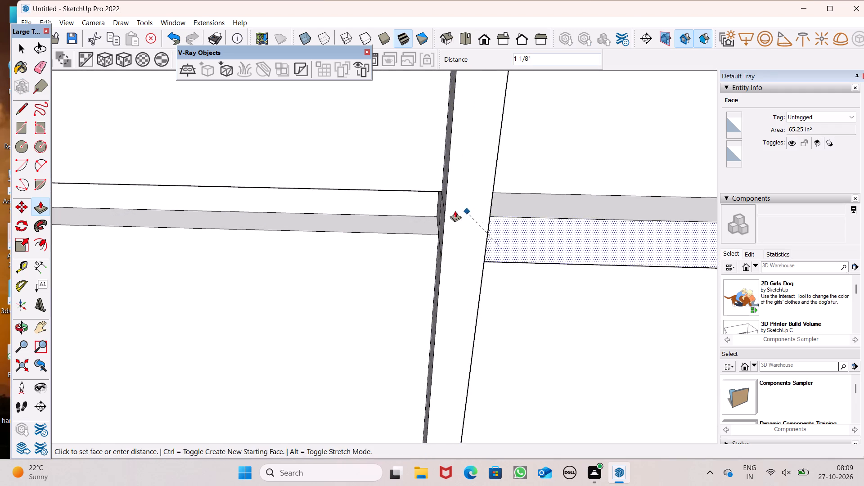
pyautogui.moveTo(455, 211); pyautogui.dragTo(423, 203)
# Erase the short leftover edges where the horizontal recess meets both sides of the raised vertical strip on the back counter.
pyautogui.scroll(-8, 414, 115)
pyautogui.moveTo(426, 235); pyautogui.dragTo(392, 123, button='middle')
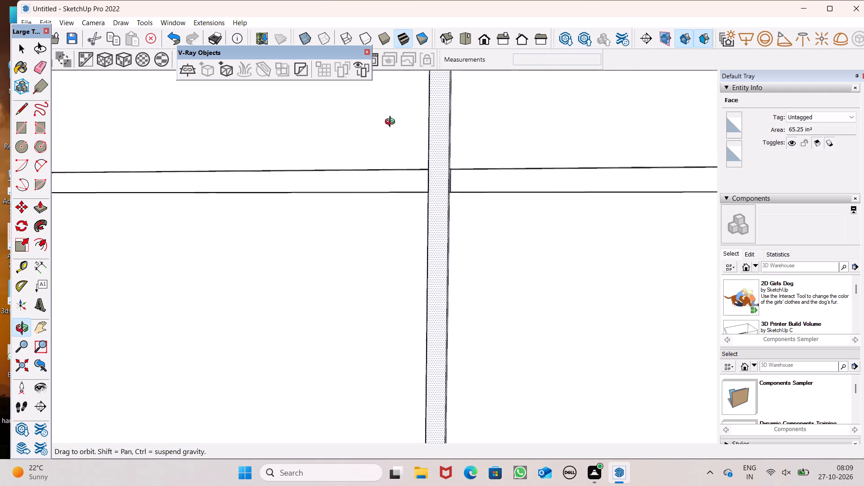
pyautogui.moveTo(392, 123); pyautogui.dragTo(630, 136, button='middle')
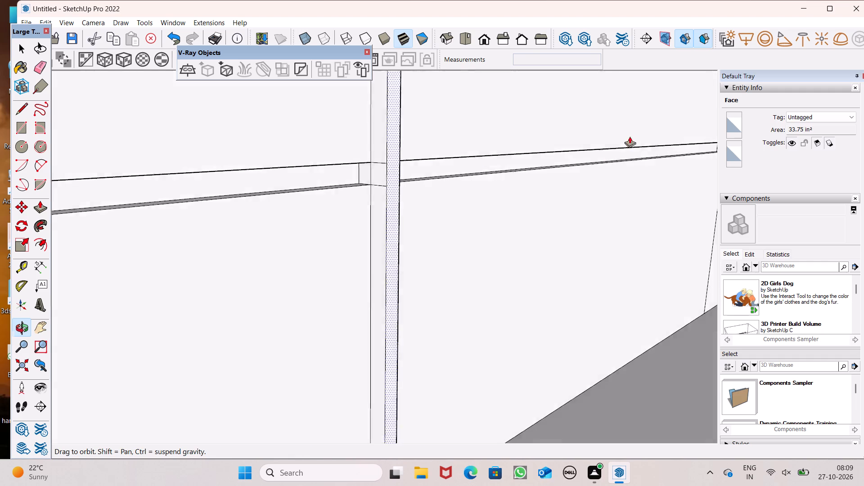
pyautogui.moveTo(630, 136); pyautogui.dragTo(629, 145, button='middle')
pyautogui.click(45, 67)
pyautogui.scroll(2, 268, 135)
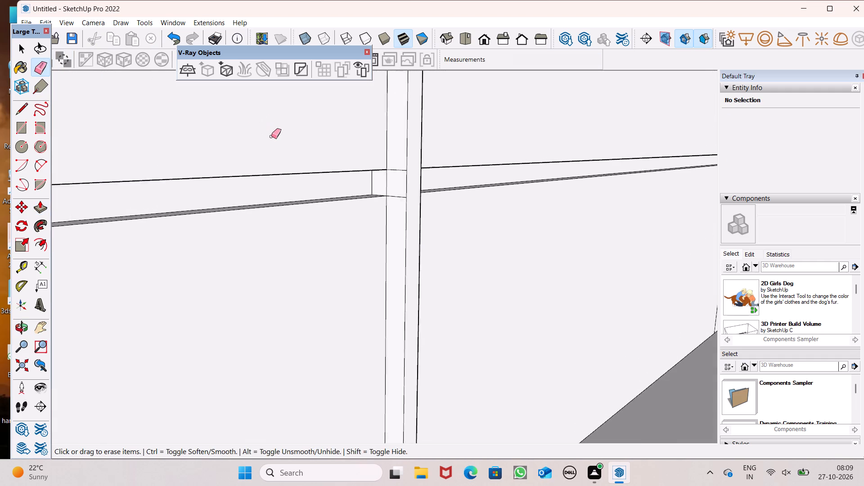
pyautogui.scroll(2, 271, 136)
pyautogui.moveTo(408, 193); pyautogui.dragTo(404, 189)
pyautogui.moveTo(434, 234); pyautogui.dragTo(19, 263, button='middle')
pyautogui.moveTo(387, 206); pyautogui.dragTo(385, 208)
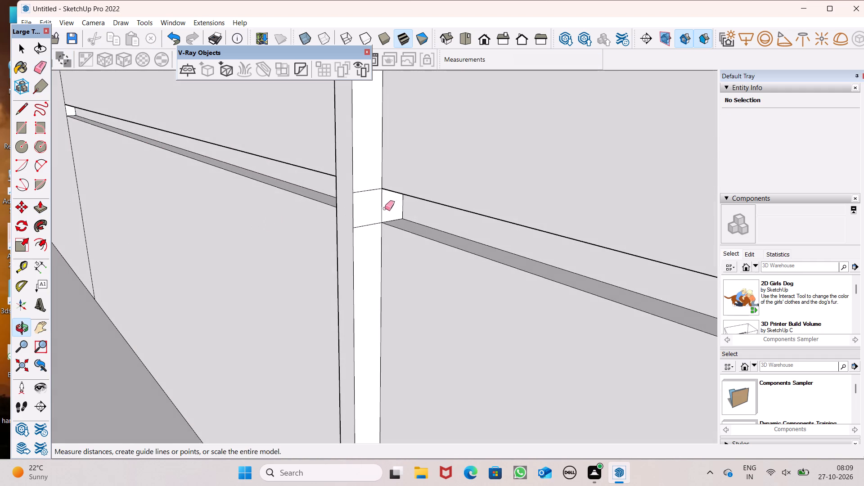
pyautogui.moveTo(385, 208); pyautogui.dragTo(381, 210)
pyautogui.moveTo(399, 237); pyautogui.dragTo(435, 201, button='middle')
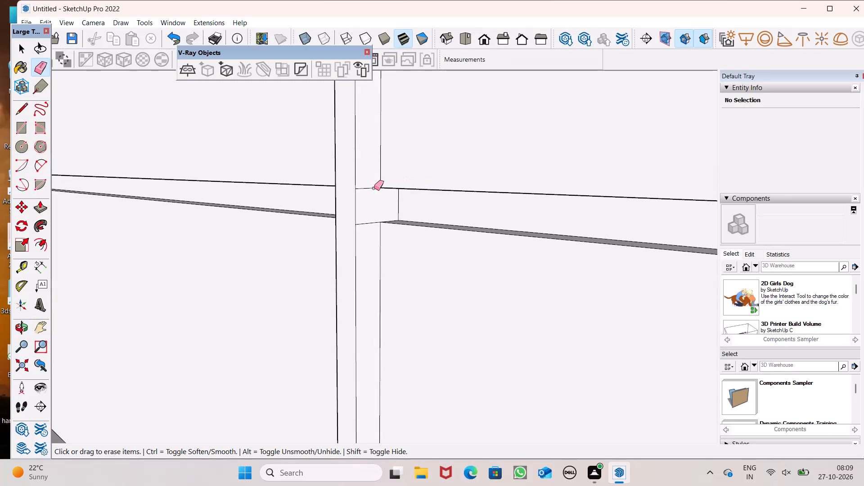
pyautogui.moveTo(373, 189); pyautogui.dragTo(365, 229)
pyautogui.moveTo(387, 242); pyautogui.dragTo(443, 221, button='middle')
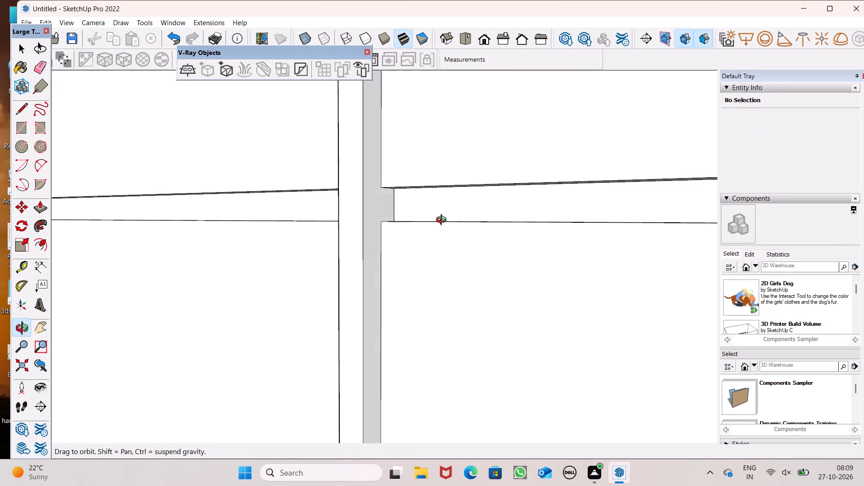
pyautogui.moveTo(443, 221); pyautogui.dragTo(518, 188, button='middle')
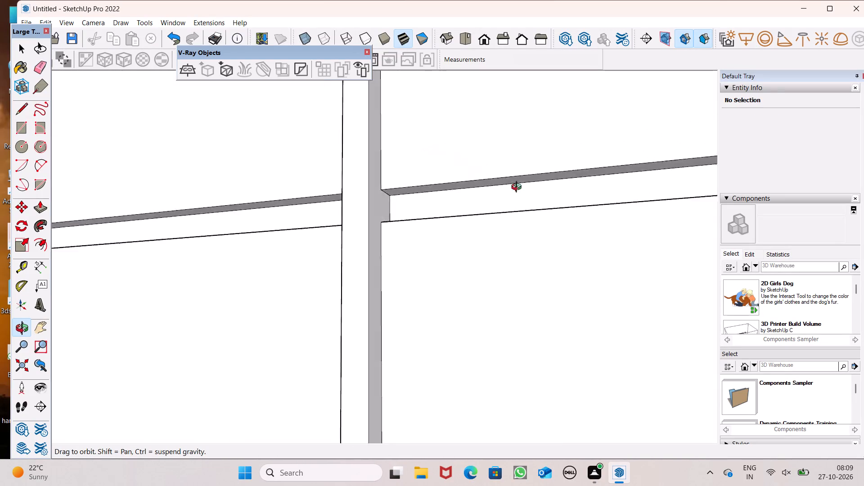
# Erase the remaining short edges crossing the raised vertical strip's side where it meets the back counter's horizontal recess.
pyautogui.moveTo(518, 188); pyautogui.dragTo(760, 256, button='middle')
pyautogui.moveTo(367, 189); pyautogui.dragTo(369, 212)
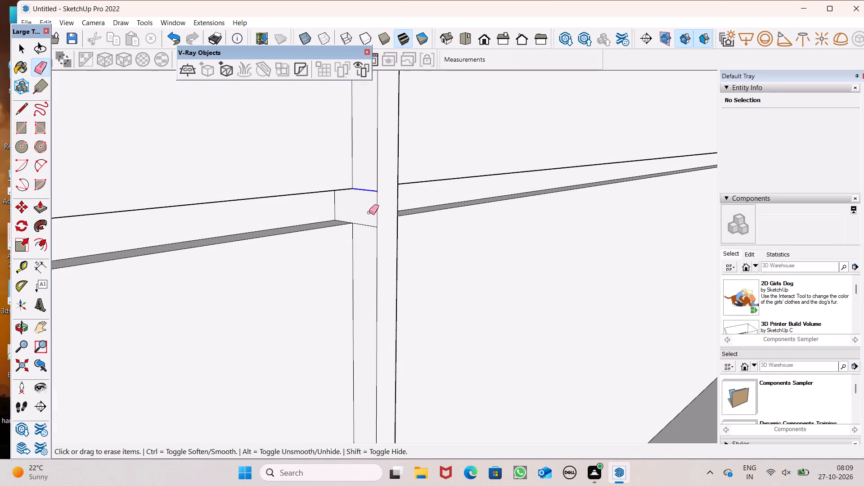
pyautogui.moveTo(369, 212); pyautogui.dragTo(366, 236)
# Push the narrow horizontal strip on the left counter's drawer panel inward by 3/4" as a recess.
pyautogui.scroll(-7, 368, 189)
pyautogui.moveTo(399, 229); pyautogui.dragTo(318, 270, button='middle')
pyautogui.scroll(-8, 329, 241)
pyautogui.scroll(1, 385, 203)
pyautogui.scroll(-1, 385, 203)
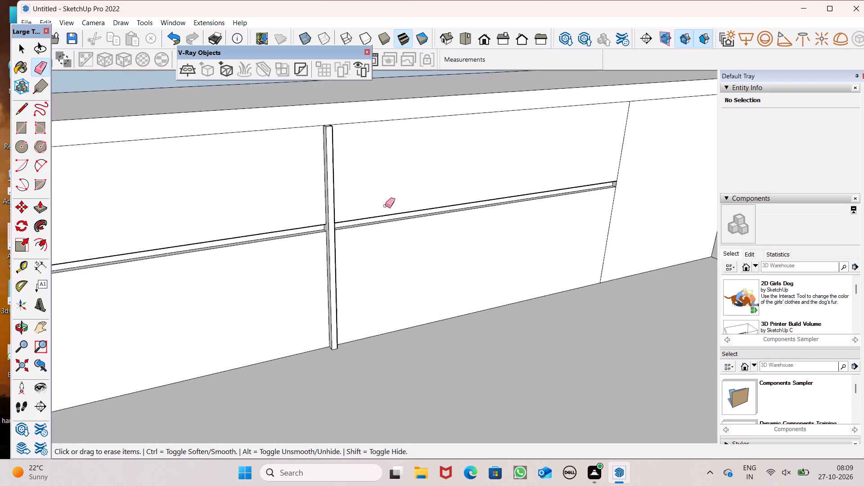
pyautogui.scroll(-8, 385, 206)
pyautogui.moveTo(492, 267); pyautogui.dragTo(262, 208, button='middle')
pyautogui.moveTo(432, 223); pyautogui.dragTo(565, 224, button='middle')
pyautogui.scroll(-8, 468, 202)
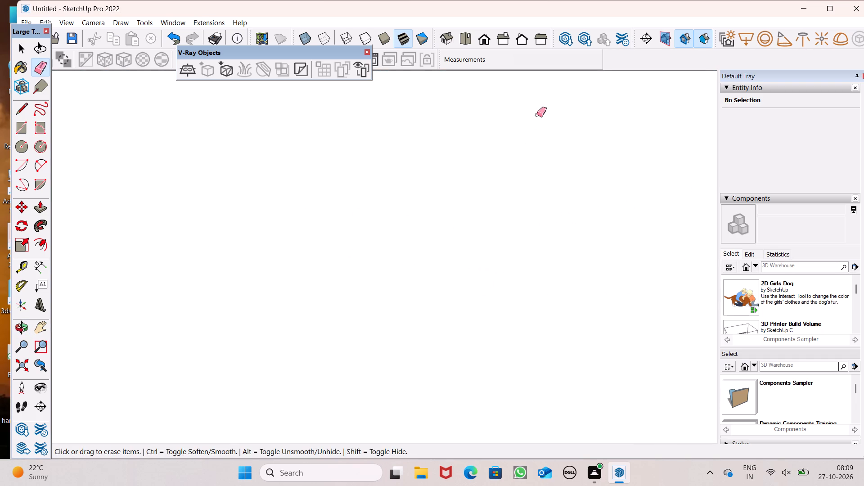
pyautogui.scroll(-3, 537, 115)
pyautogui.scroll(-20, 515, 114)
pyautogui.scroll(-7, 515, 114)
pyautogui.moveTo(242, 280); pyautogui.dragTo(153, 315, button='middle')
pyautogui.scroll(-8, 286, 188)
pyautogui.scroll(14, 46, 195)
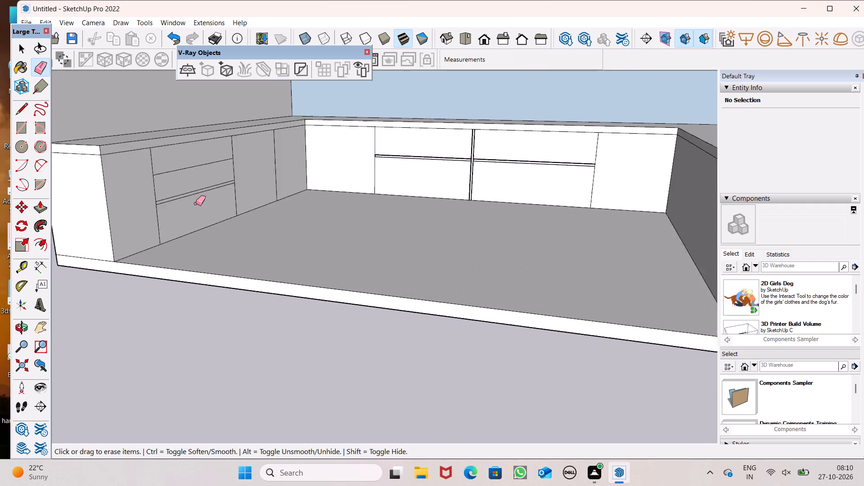
pyautogui.scroll(10, 196, 203)
pyautogui.scroll(-4, 192, 194)
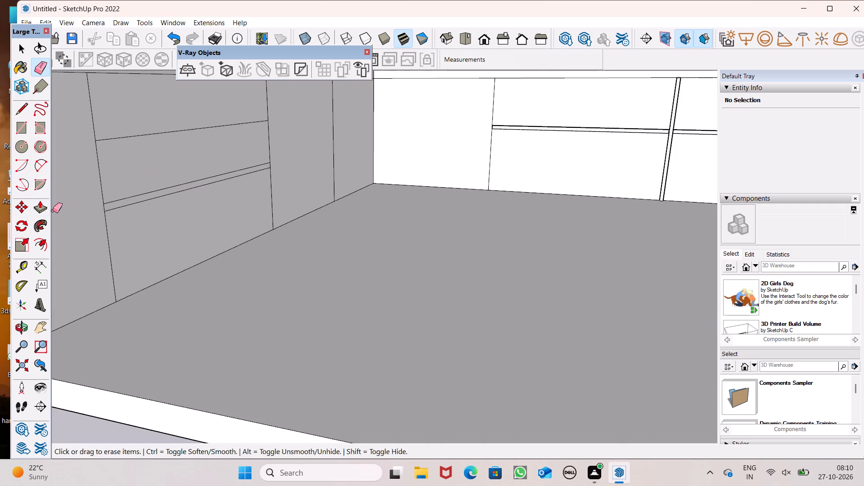
pyautogui.moveTo(42, 204); pyautogui.dragTo(47, 204)
pyautogui.scroll(-2, 275, 181)
pyautogui.scroll(2, 79, 183)
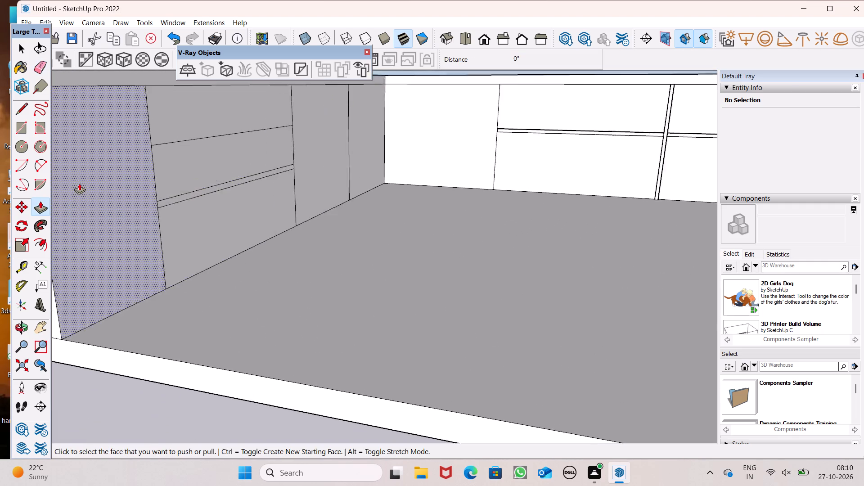
pyautogui.scroll(5, 79, 183)
pyautogui.scroll(7, 164, 182)
pyautogui.scroll(7, 213, 196)
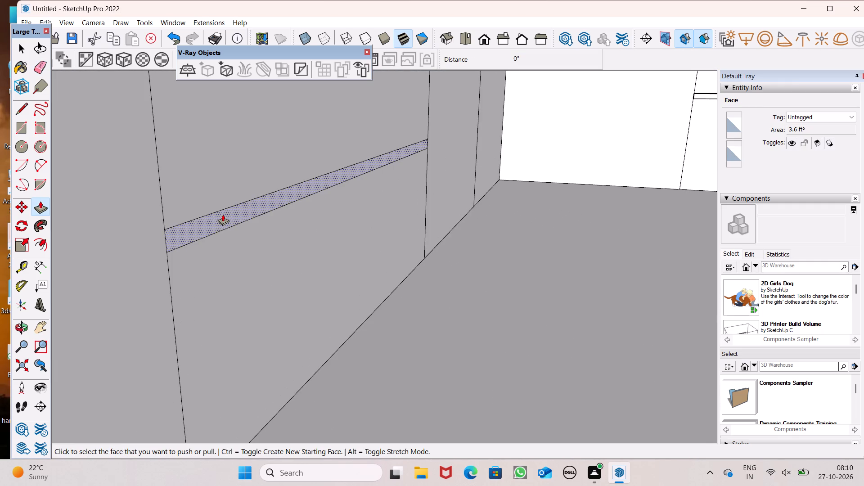
pyautogui.moveTo(223, 216); pyautogui.dragTo(207, 219)
pyautogui.moveTo(187, 230); pyautogui.dragTo(170, 234)
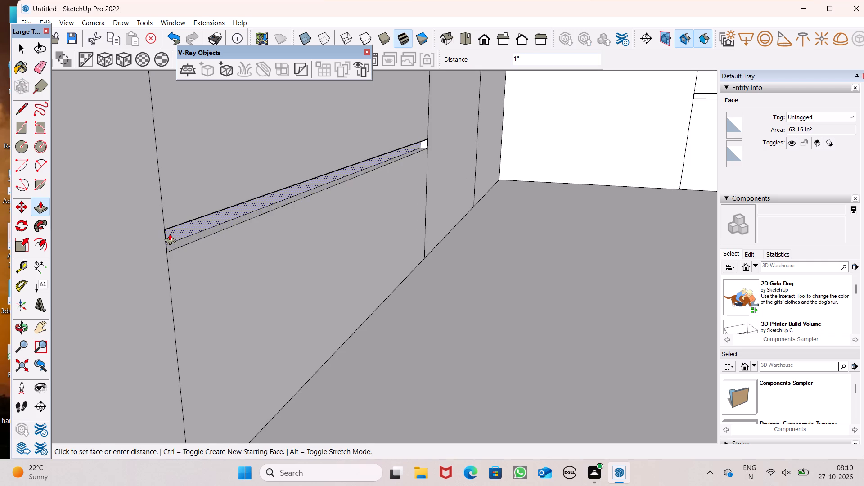
pyautogui.moveTo(170, 234); pyautogui.dragTo(175, 233)
pyautogui.press('space')
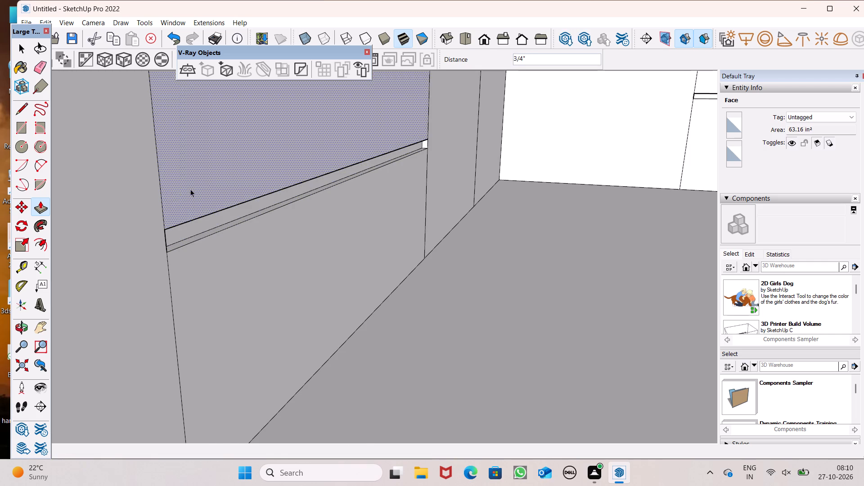
pyautogui.press('space')
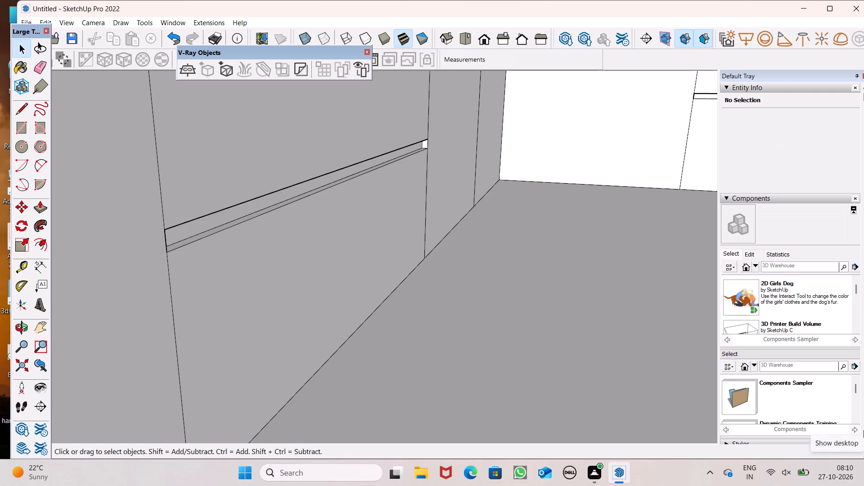
# Examine the whole room and the U-shaped counter from several angles.
pyautogui.scroll(-6, 859, 485)
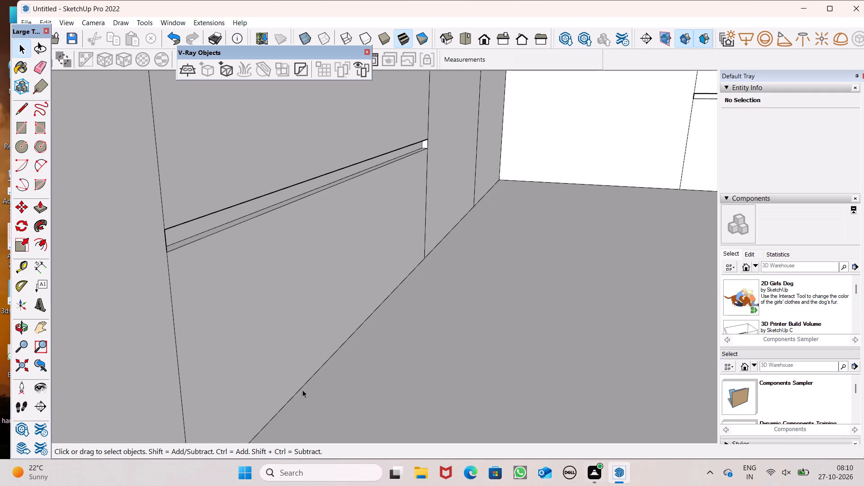
pyautogui.scroll(-3, 597, 157)
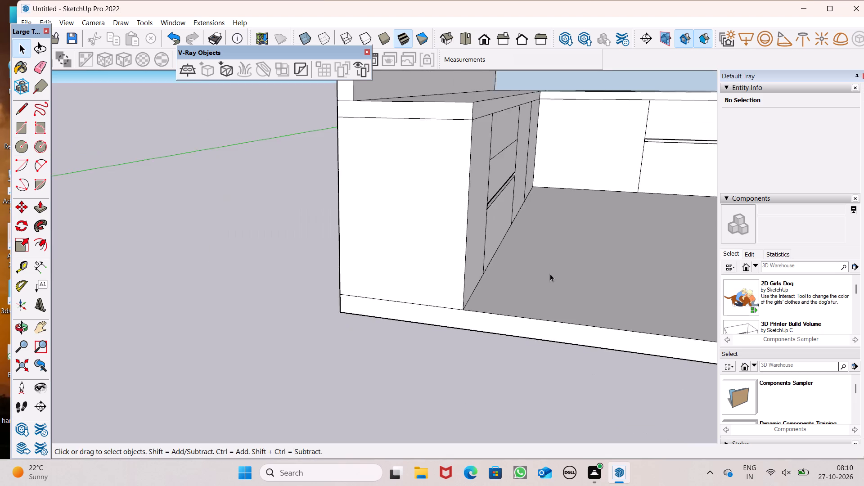
pyautogui.scroll(-20, 550, 274)
pyautogui.scroll(-2, 550, 274)
pyautogui.moveTo(188, 372); pyautogui.dragTo(258, 377, button='middle')
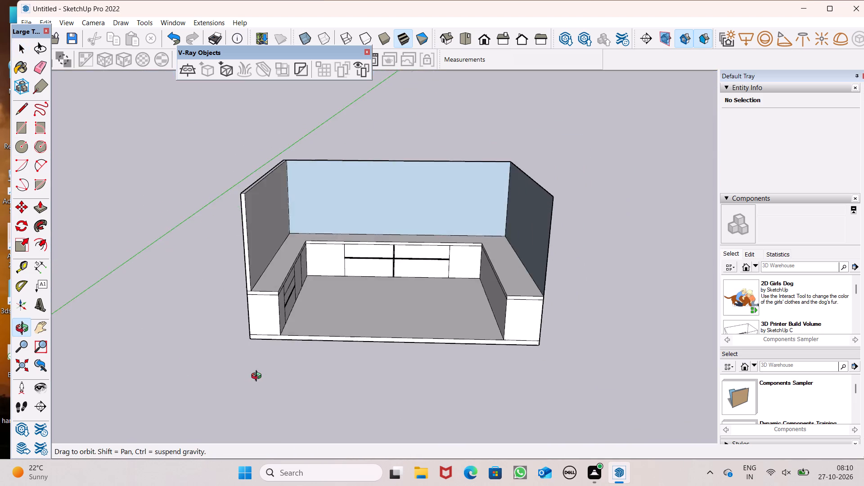
pyautogui.moveTo(258, 377); pyautogui.dragTo(231, 337, button='middle')
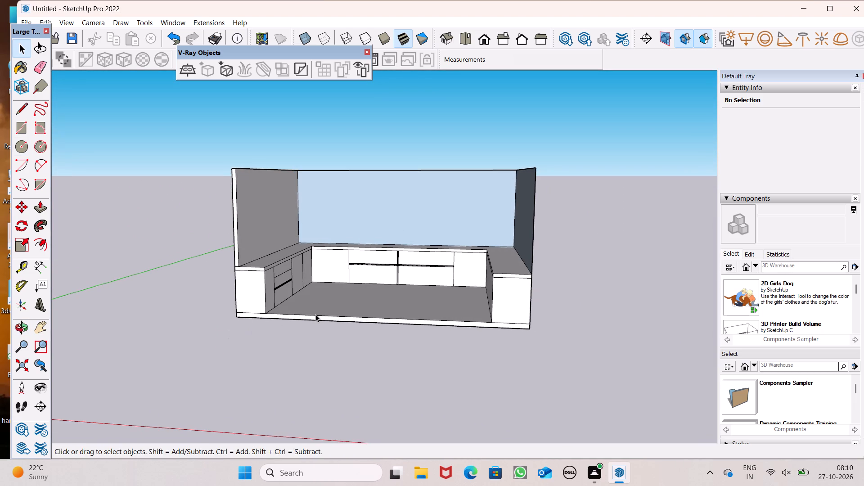
pyautogui.moveTo(345, 317); pyautogui.dragTo(364, 319, button='middle')
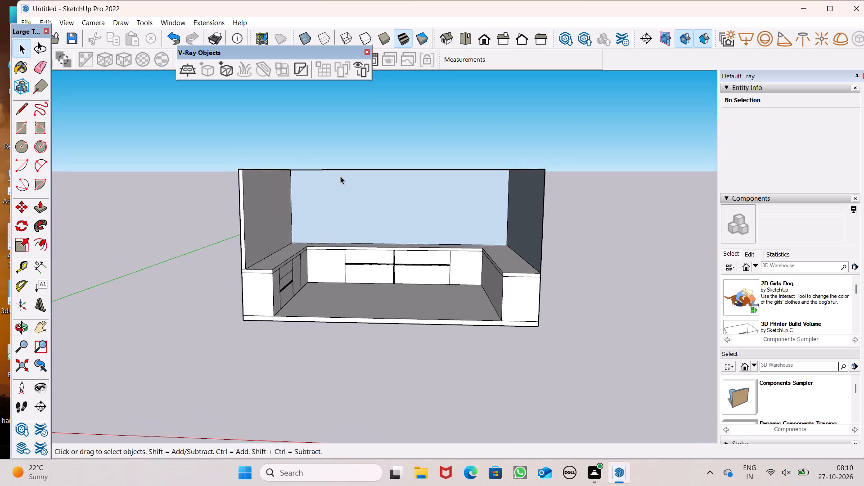
pyautogui.scroll(2, 340, 176)
pyautogui.moveTo(321, 216); pyautogui.dragTo(369, 234, button='middle')
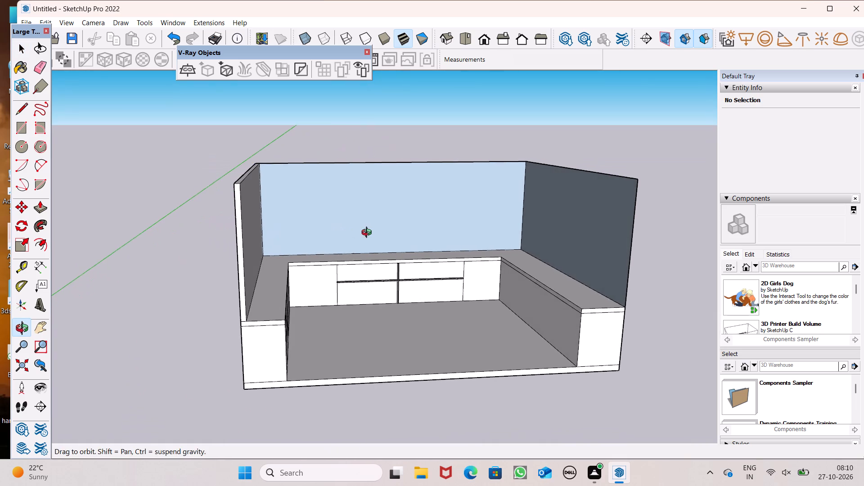
pyautogui.moveTo(369, 234); pyautogui.dragTo(369, 233, button='middle')
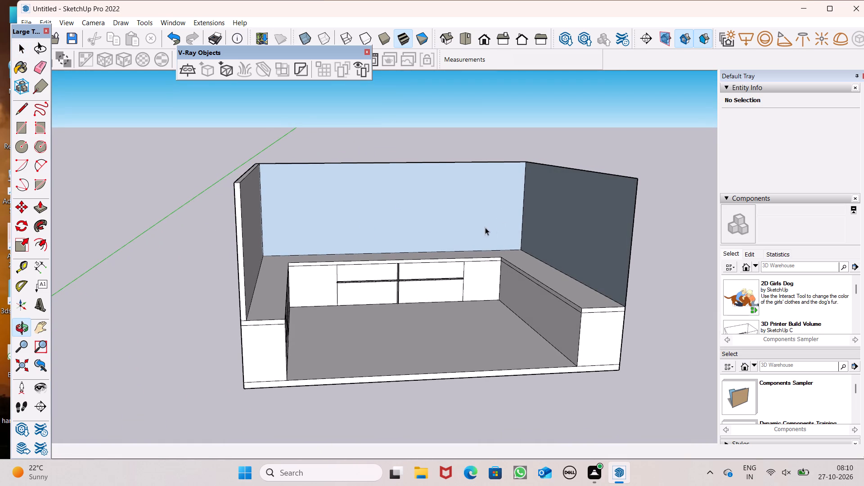
pyautogui.moveTo(475, 221); pyautogui.dragTo(501, 234, button='middle')
pyautogui.scroll(2, 190, 171)
pyautogui.moveTo(380, 208); pyautogui.dragTo(372, 216, button='middle')
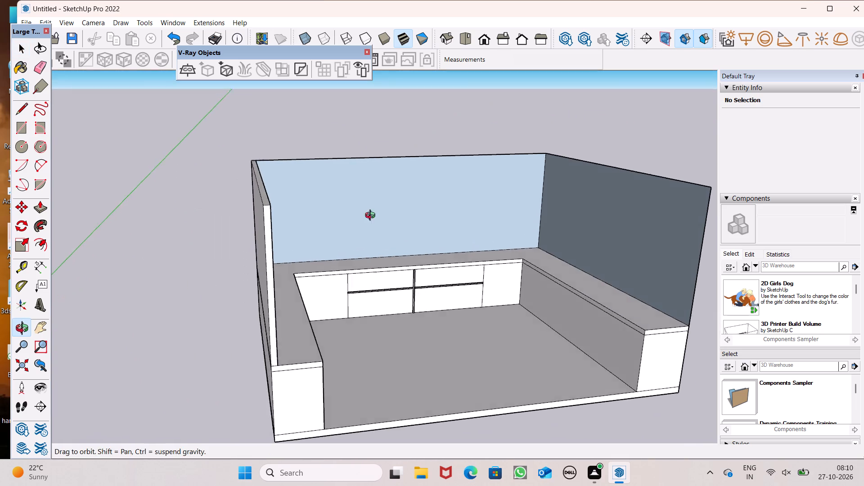
pyautogui.moveTo(372, 216); pyautogui.dragTo(316, 219, button='middle')
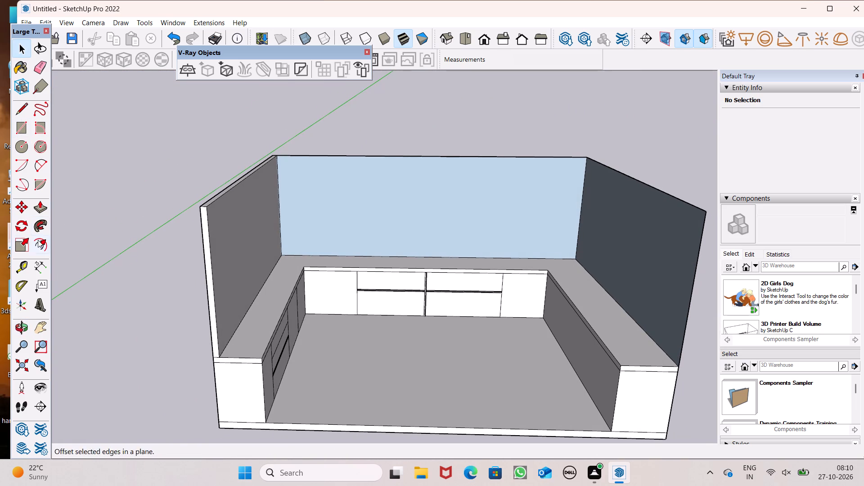
# Place a horizontal guide on the back wall 4' below its top edge.
pyautogui.click(20, 265)
pyautogui.scroll(4, 368, 163)
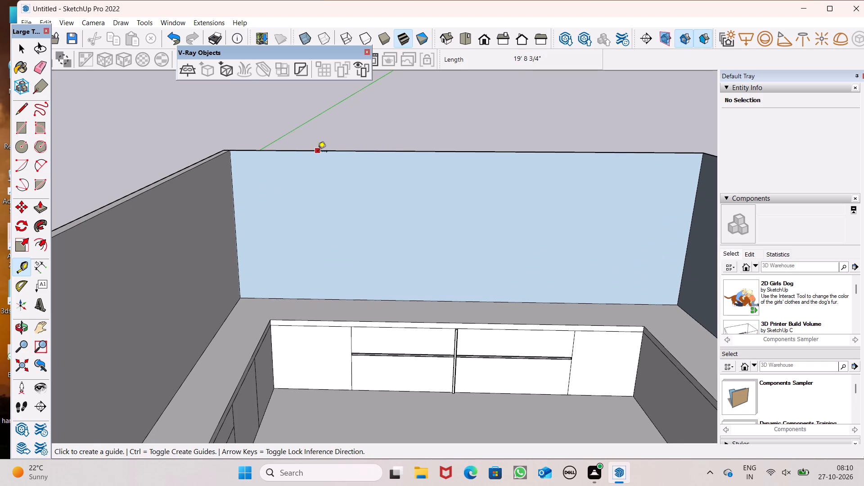
pyautogui.click(318, 152)
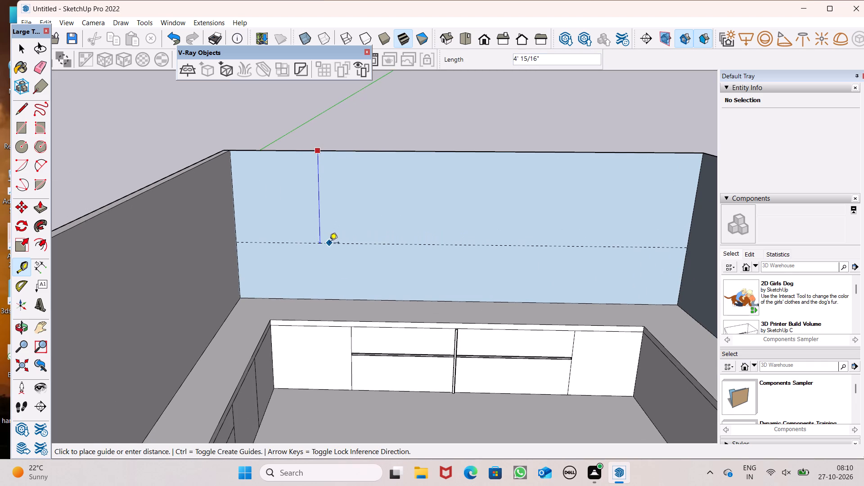
pyautogui.write("4'")
pyautogui.press('Return')
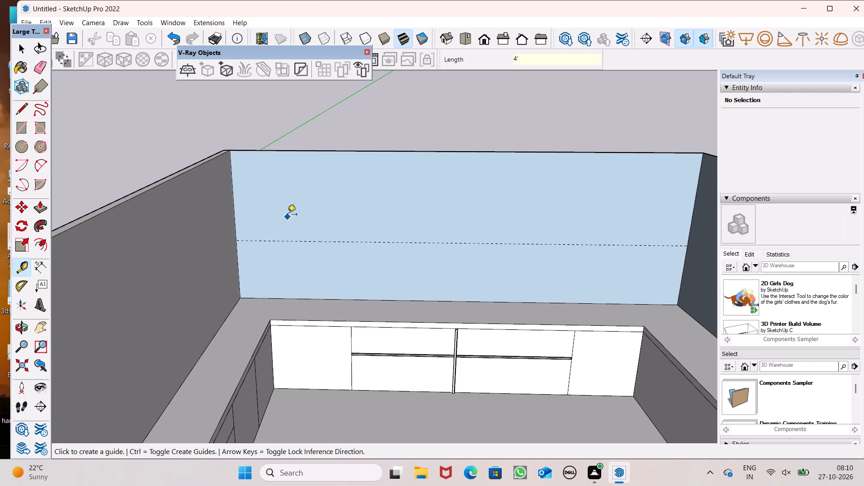
# Place a vertical guide on the back wall about 5' 6" from its left corner.
pyautogui.click(234, 200)
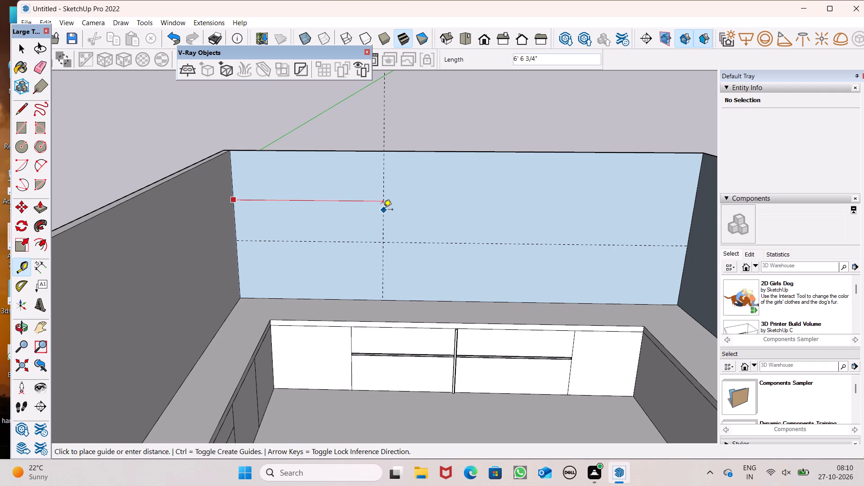
pyautogui.click(359, 208)
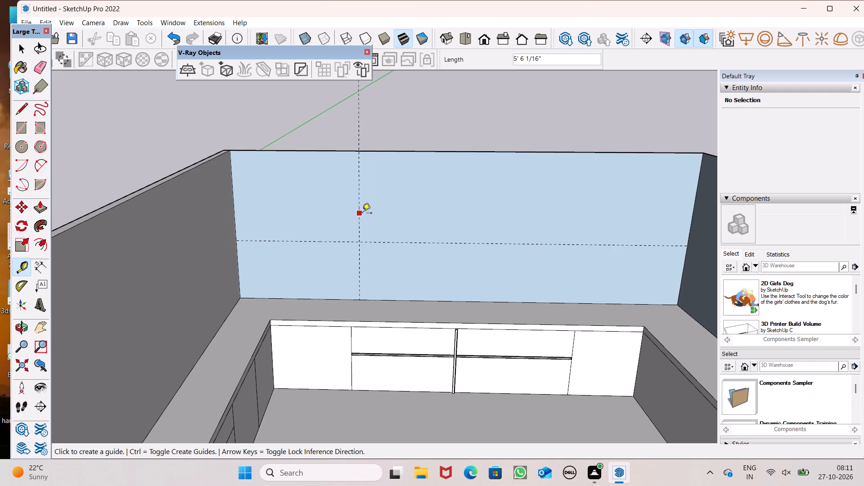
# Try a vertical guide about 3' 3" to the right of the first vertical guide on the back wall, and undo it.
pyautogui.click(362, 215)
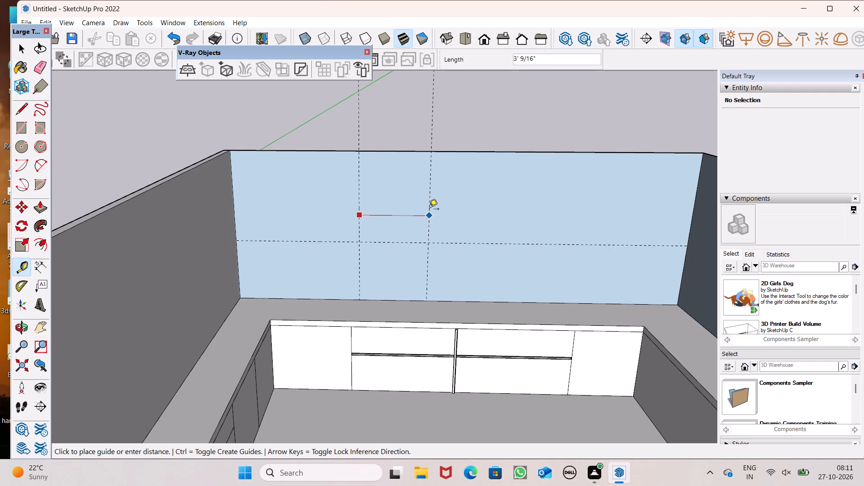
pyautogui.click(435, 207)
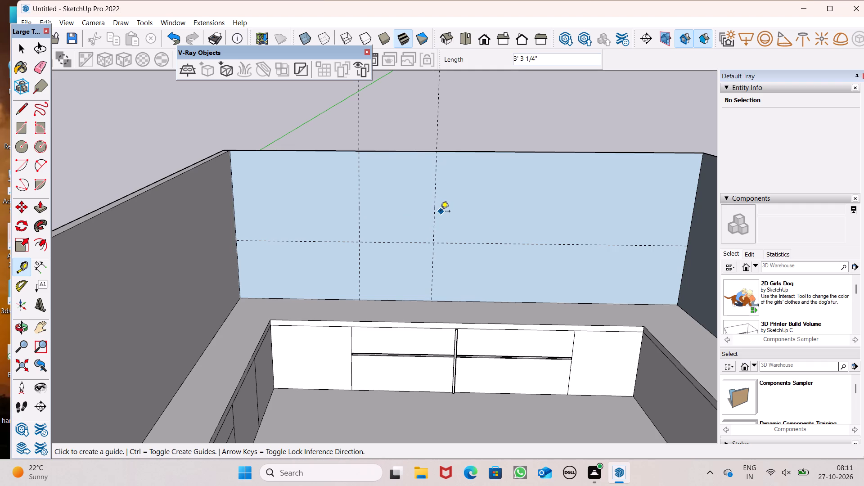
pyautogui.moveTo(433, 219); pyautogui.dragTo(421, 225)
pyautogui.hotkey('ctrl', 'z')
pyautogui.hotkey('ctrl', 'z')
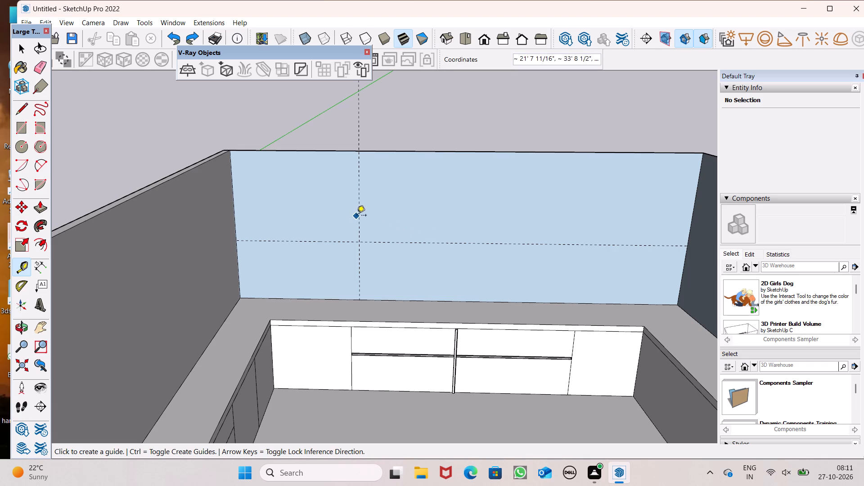
# Place a vertical guide on the back wall about 4' 8" from its right corner.
pyautogui.click(695, 216)
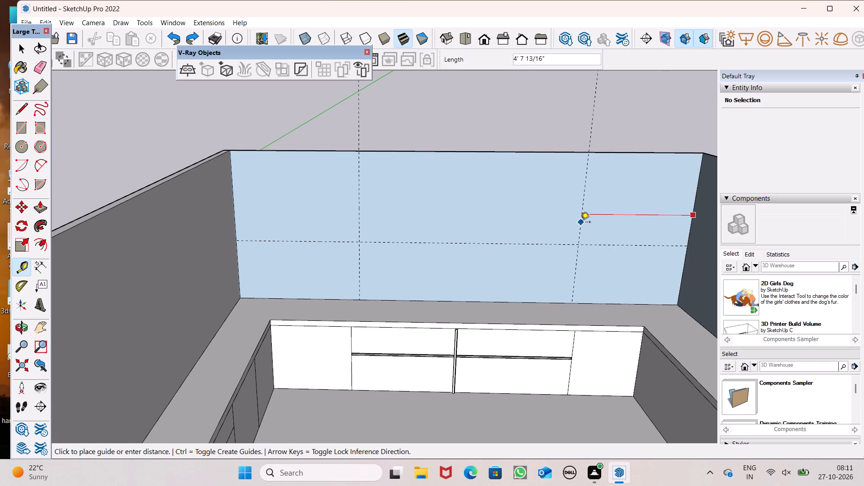
pyautogui.click(581, 223)
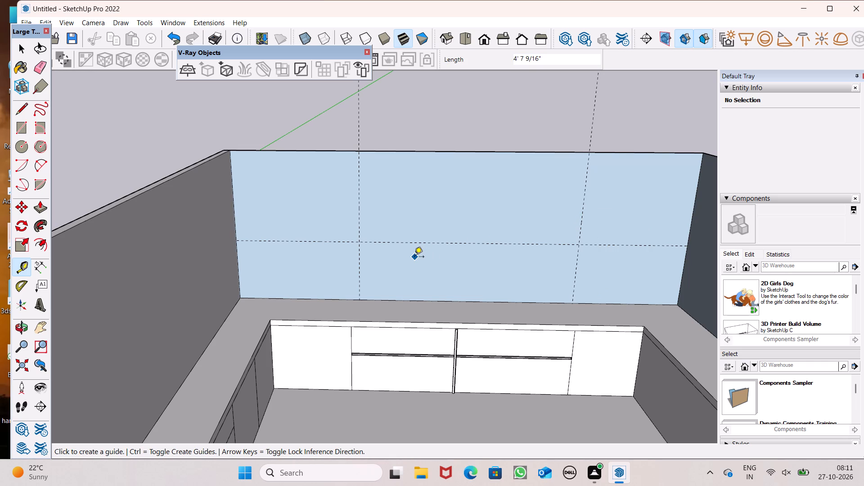
# Place a vertical guide on the back wall about 3' 8" to the right of the leftmost vertical guide.
pyautogui.click(361, 234)
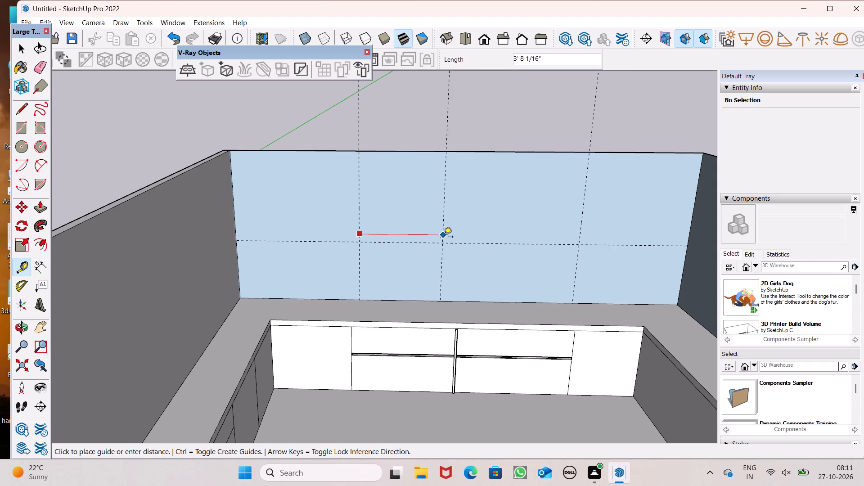
pyautogui.click(445, 241)
pyautogui.moveTo(442, 239); pyautogui.dragTo(448, 239)
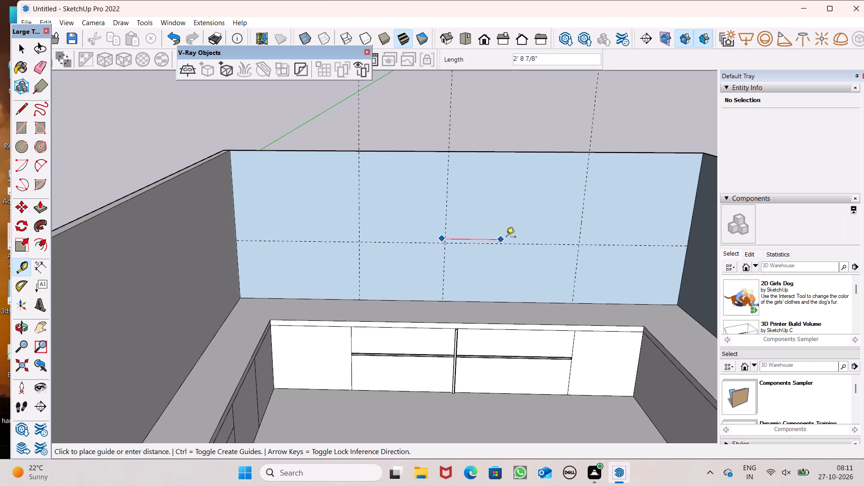
pyautogui.press('space')
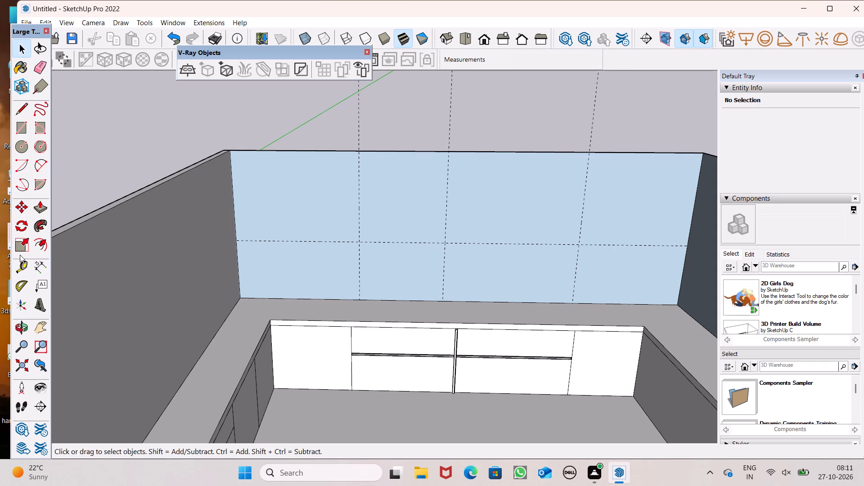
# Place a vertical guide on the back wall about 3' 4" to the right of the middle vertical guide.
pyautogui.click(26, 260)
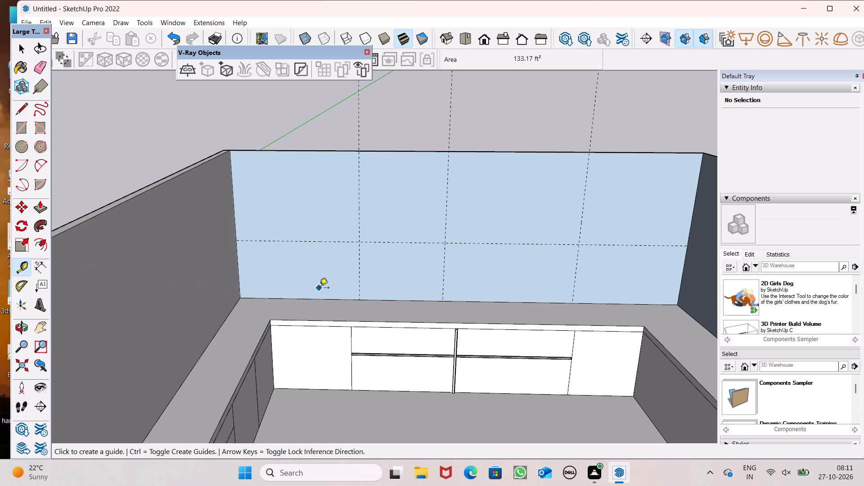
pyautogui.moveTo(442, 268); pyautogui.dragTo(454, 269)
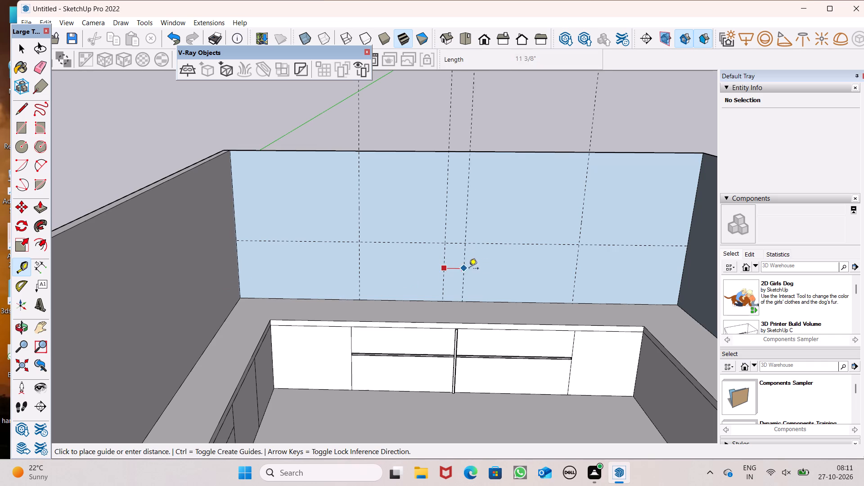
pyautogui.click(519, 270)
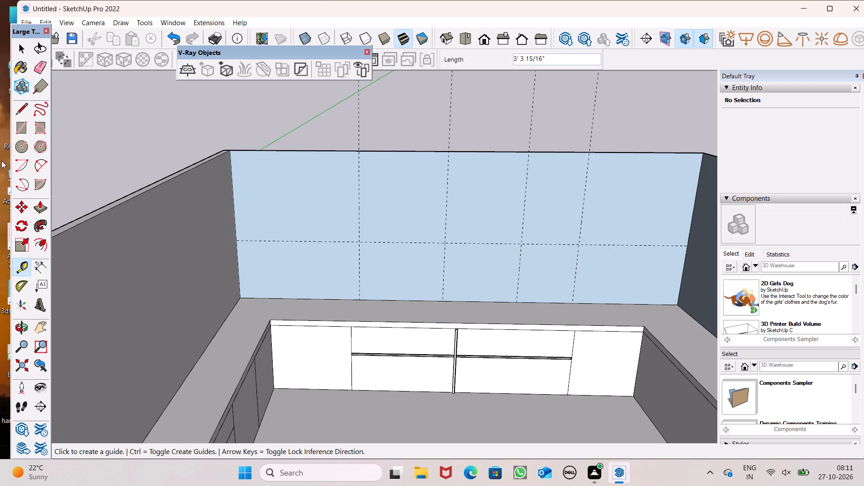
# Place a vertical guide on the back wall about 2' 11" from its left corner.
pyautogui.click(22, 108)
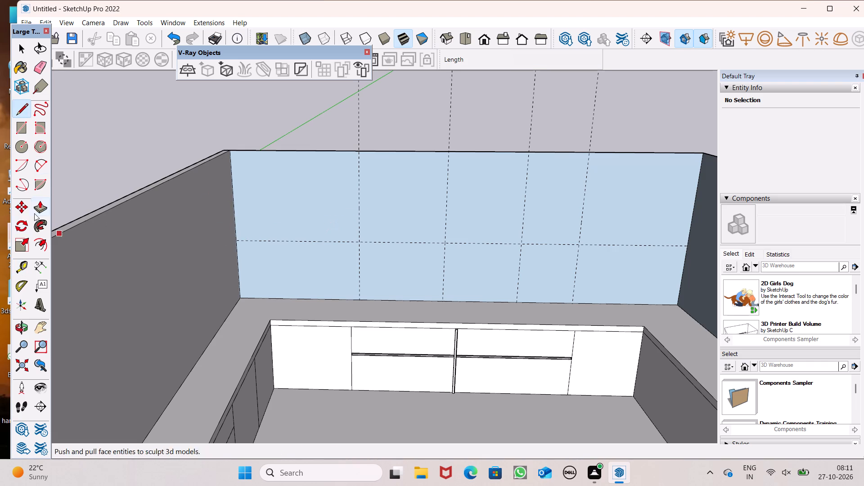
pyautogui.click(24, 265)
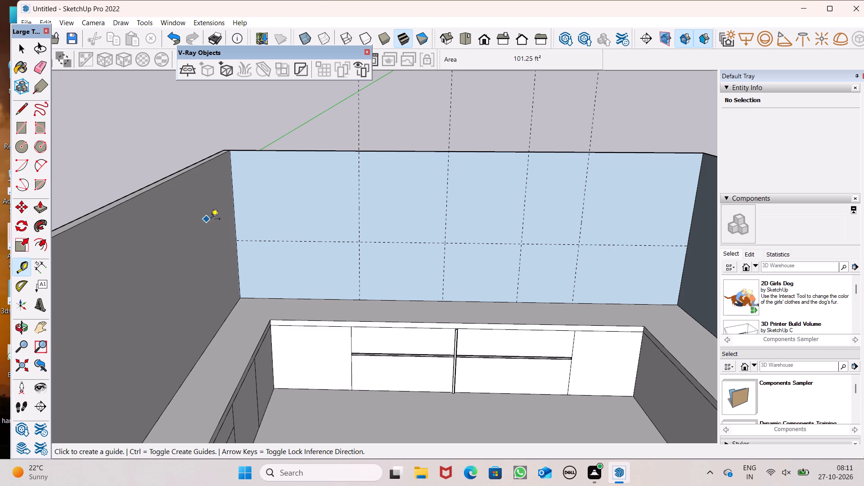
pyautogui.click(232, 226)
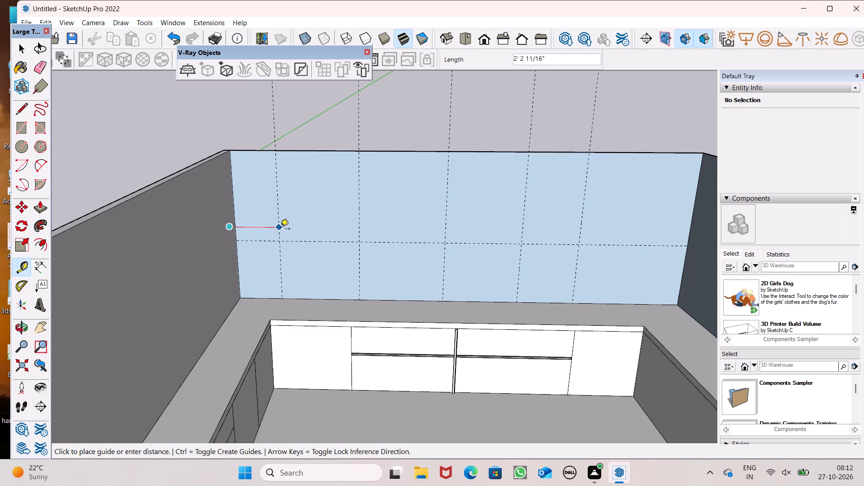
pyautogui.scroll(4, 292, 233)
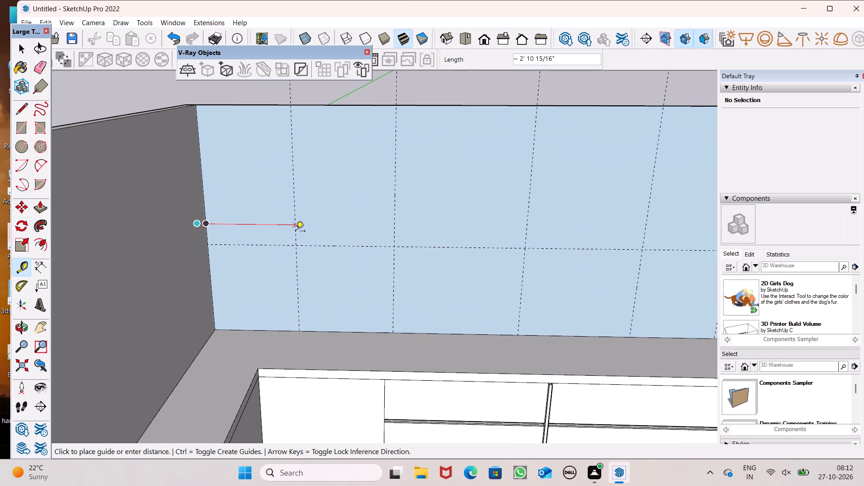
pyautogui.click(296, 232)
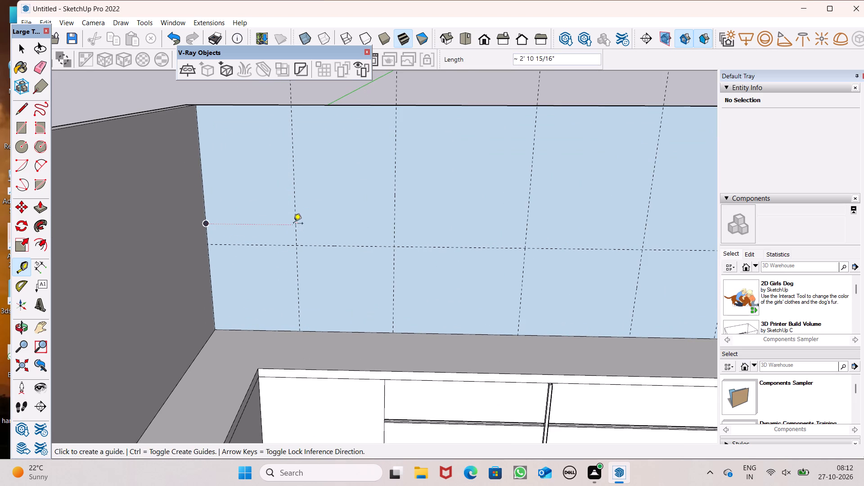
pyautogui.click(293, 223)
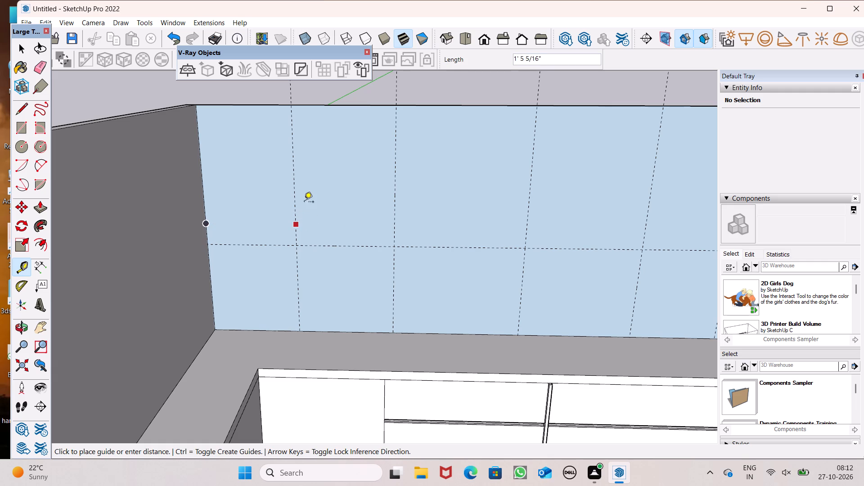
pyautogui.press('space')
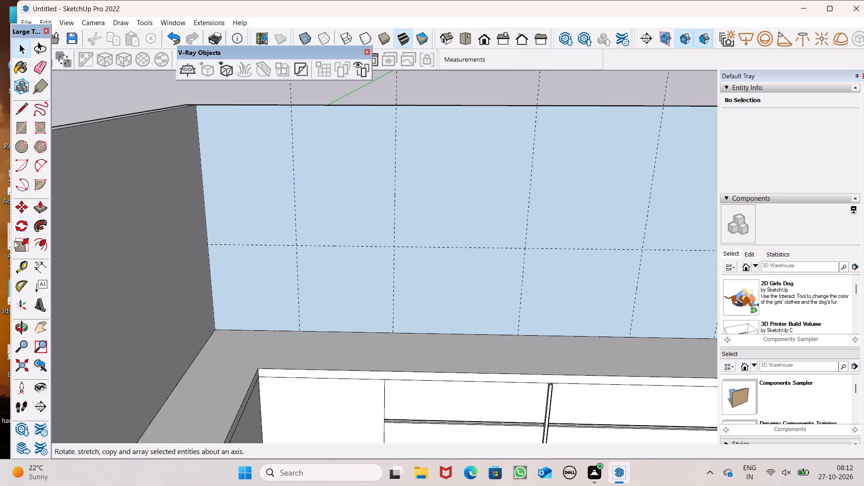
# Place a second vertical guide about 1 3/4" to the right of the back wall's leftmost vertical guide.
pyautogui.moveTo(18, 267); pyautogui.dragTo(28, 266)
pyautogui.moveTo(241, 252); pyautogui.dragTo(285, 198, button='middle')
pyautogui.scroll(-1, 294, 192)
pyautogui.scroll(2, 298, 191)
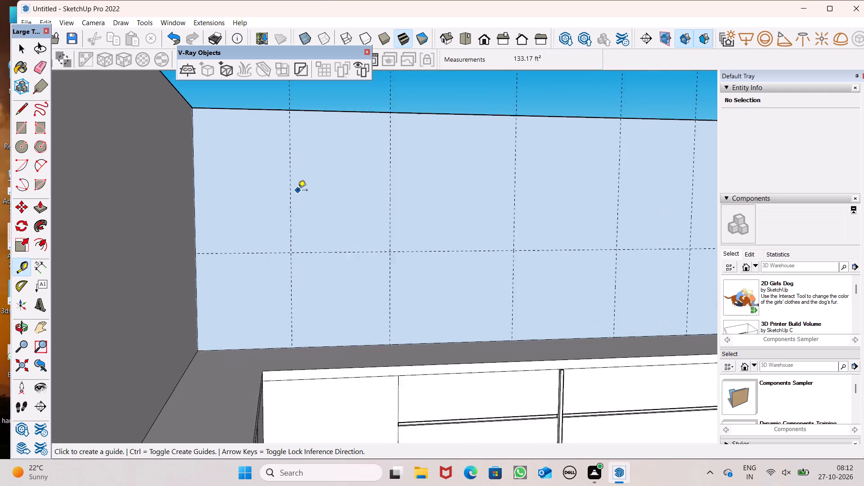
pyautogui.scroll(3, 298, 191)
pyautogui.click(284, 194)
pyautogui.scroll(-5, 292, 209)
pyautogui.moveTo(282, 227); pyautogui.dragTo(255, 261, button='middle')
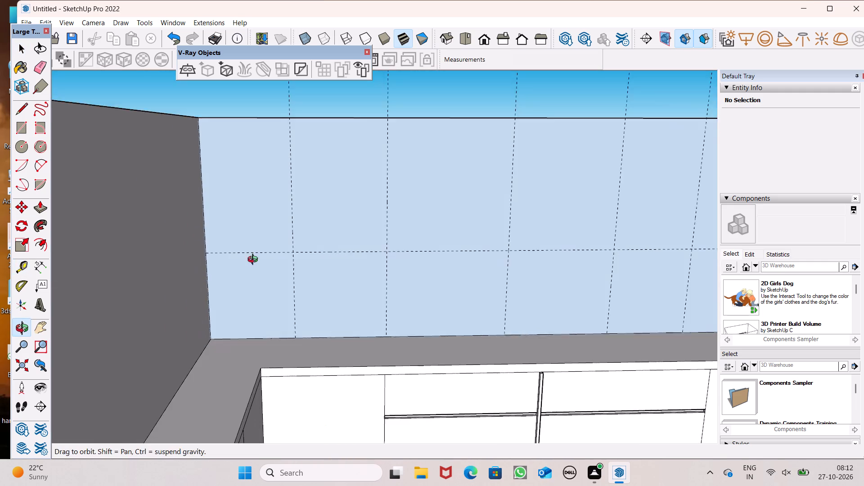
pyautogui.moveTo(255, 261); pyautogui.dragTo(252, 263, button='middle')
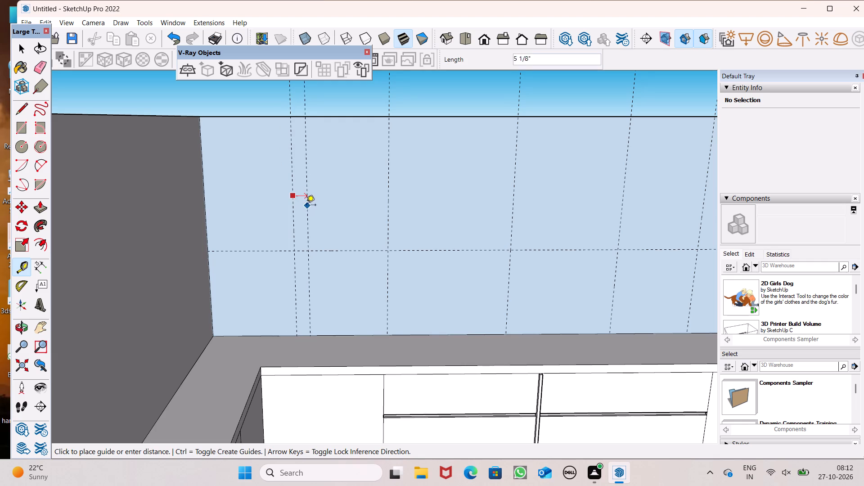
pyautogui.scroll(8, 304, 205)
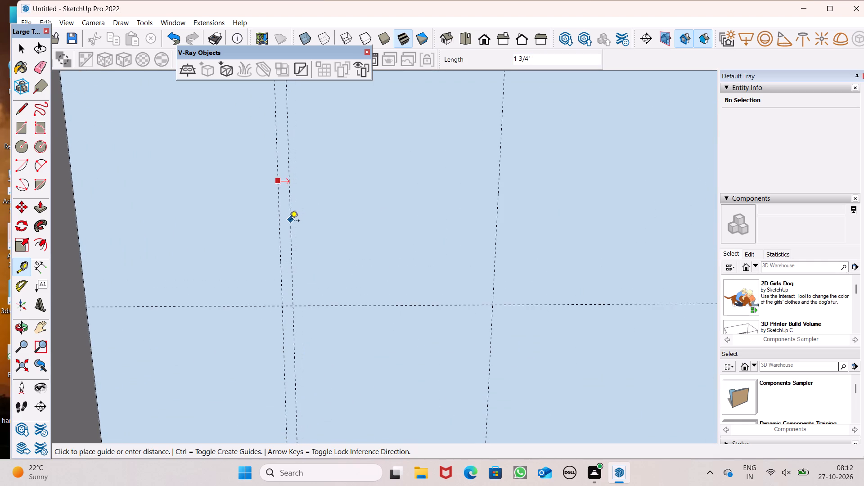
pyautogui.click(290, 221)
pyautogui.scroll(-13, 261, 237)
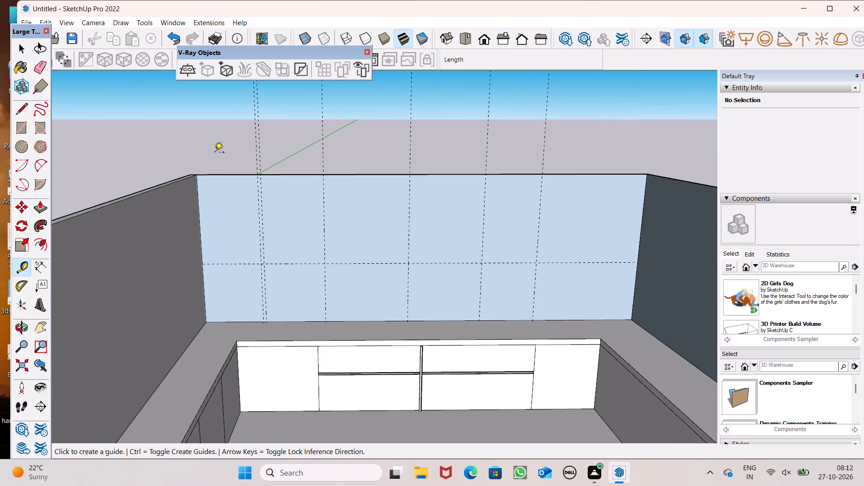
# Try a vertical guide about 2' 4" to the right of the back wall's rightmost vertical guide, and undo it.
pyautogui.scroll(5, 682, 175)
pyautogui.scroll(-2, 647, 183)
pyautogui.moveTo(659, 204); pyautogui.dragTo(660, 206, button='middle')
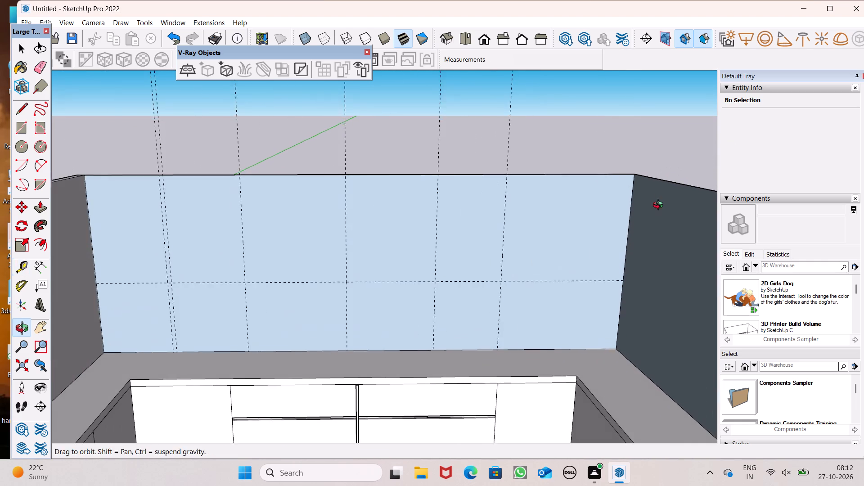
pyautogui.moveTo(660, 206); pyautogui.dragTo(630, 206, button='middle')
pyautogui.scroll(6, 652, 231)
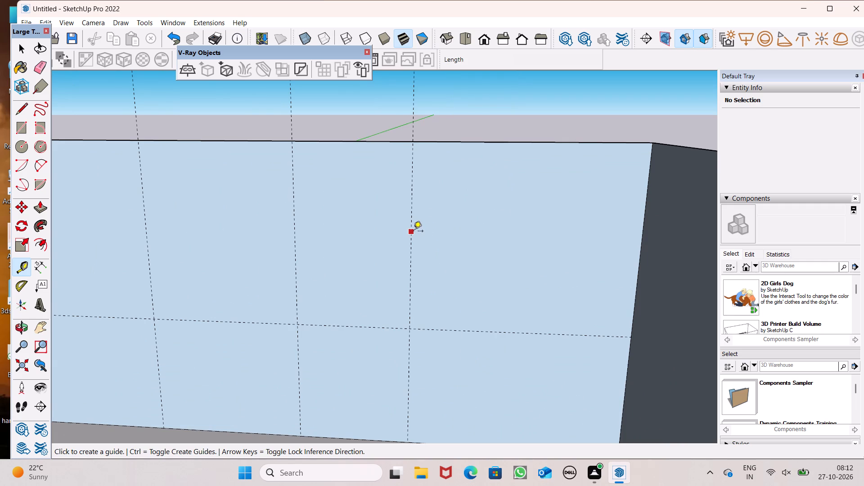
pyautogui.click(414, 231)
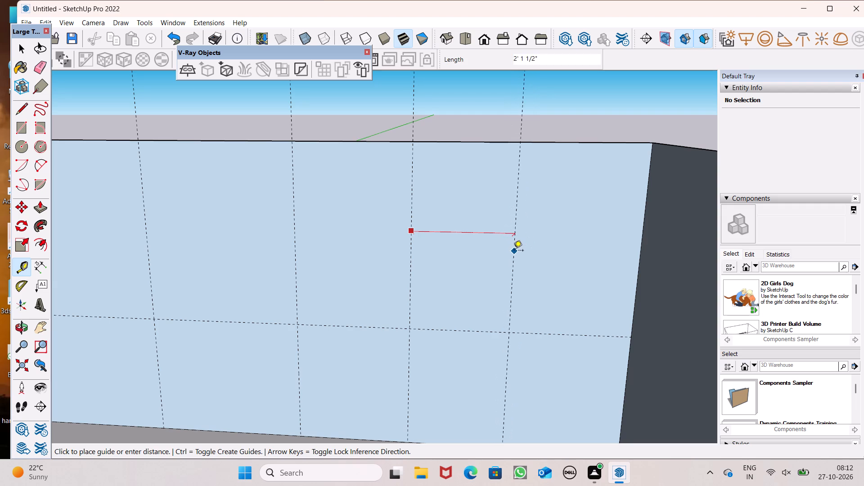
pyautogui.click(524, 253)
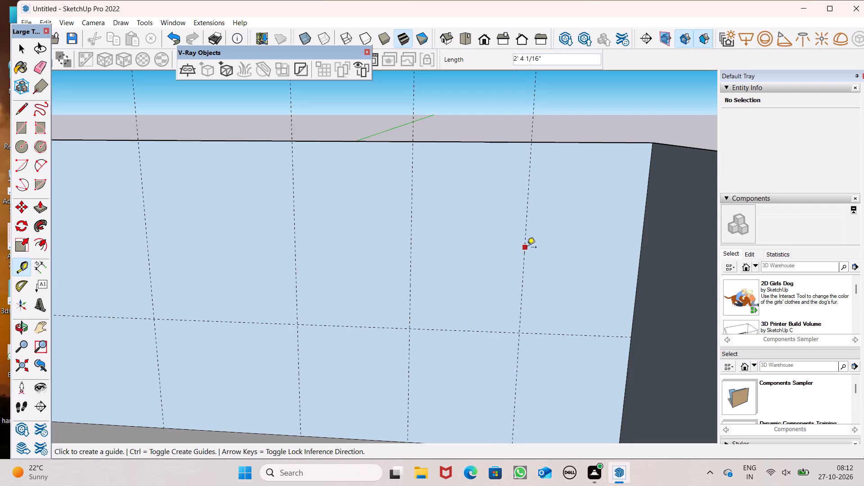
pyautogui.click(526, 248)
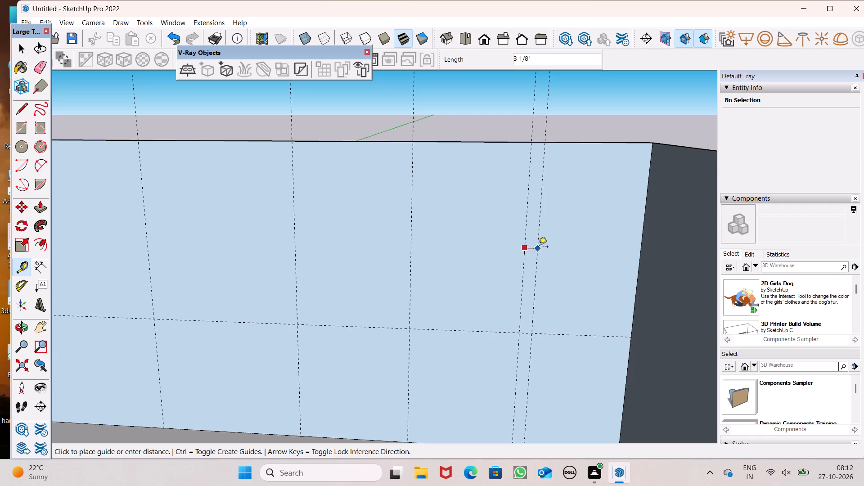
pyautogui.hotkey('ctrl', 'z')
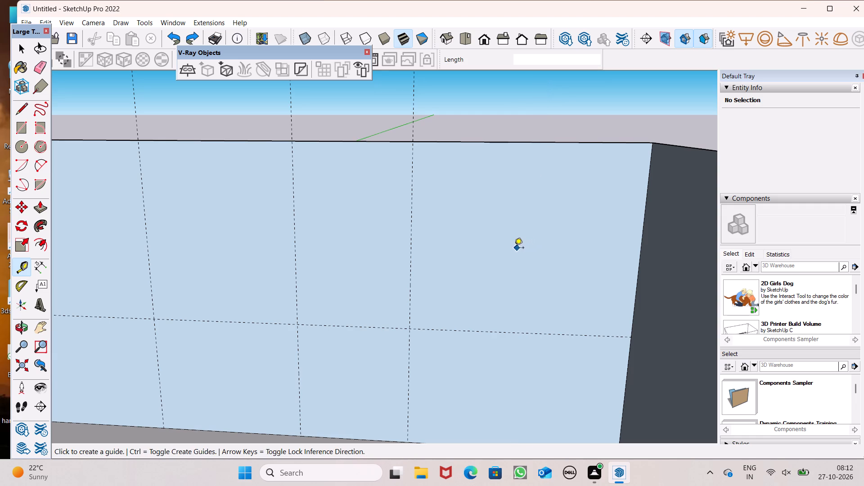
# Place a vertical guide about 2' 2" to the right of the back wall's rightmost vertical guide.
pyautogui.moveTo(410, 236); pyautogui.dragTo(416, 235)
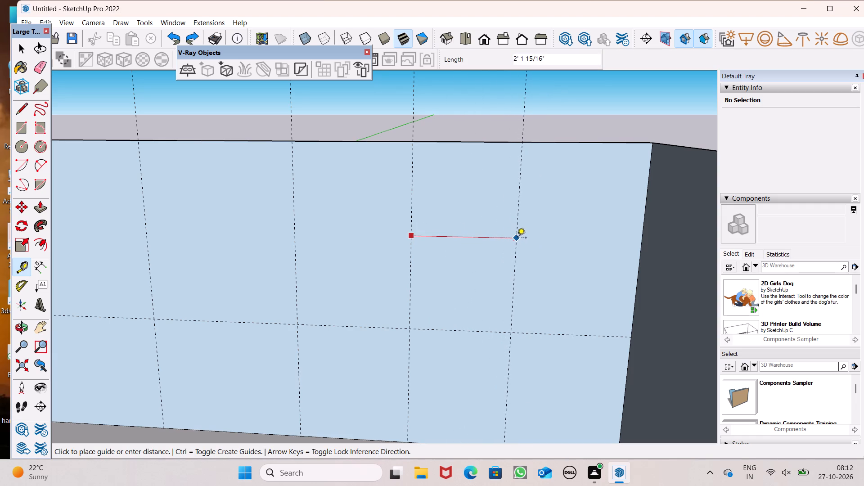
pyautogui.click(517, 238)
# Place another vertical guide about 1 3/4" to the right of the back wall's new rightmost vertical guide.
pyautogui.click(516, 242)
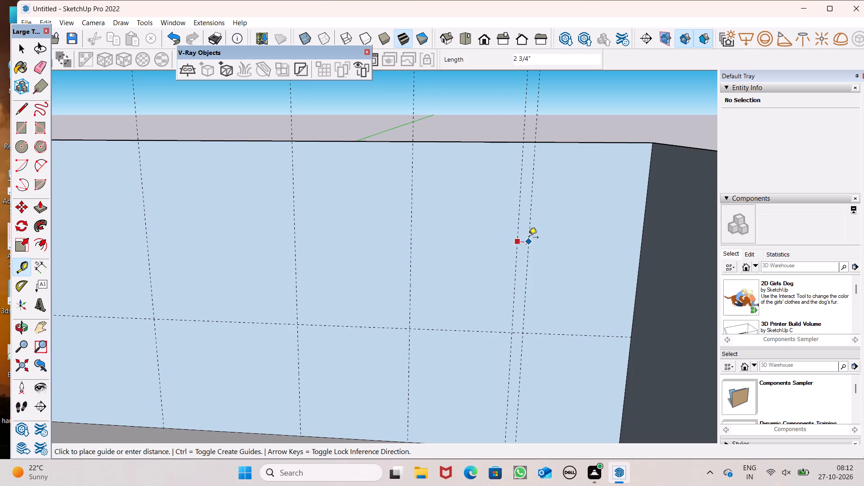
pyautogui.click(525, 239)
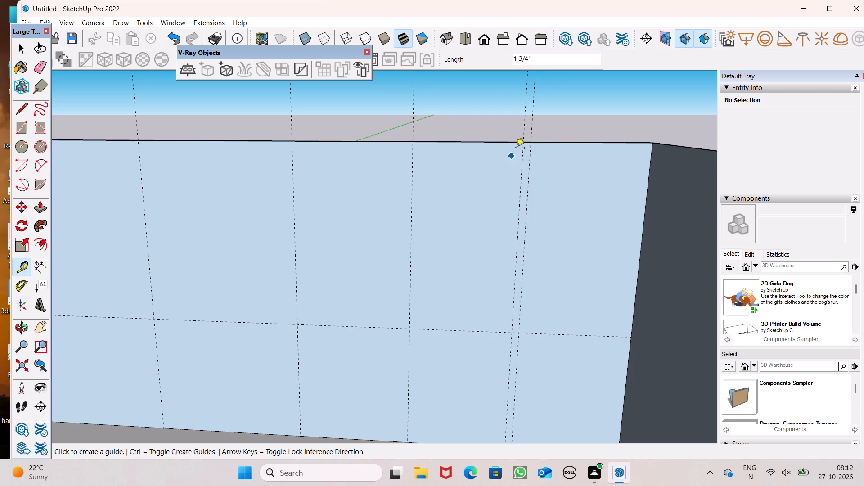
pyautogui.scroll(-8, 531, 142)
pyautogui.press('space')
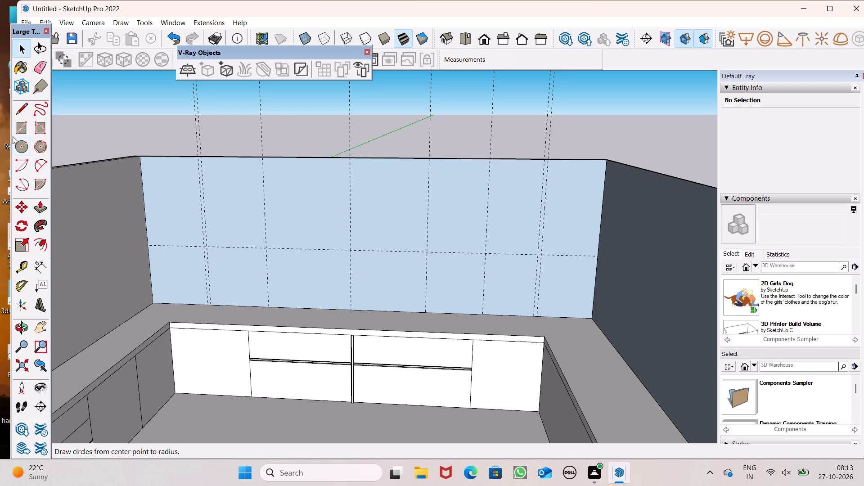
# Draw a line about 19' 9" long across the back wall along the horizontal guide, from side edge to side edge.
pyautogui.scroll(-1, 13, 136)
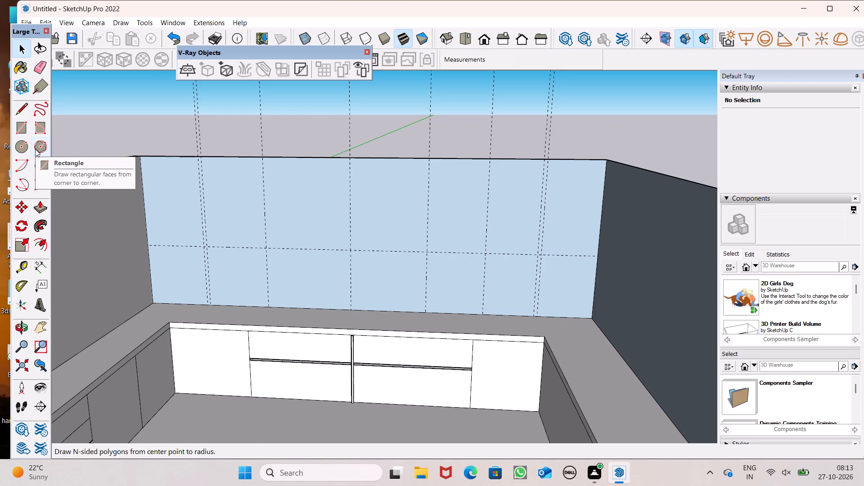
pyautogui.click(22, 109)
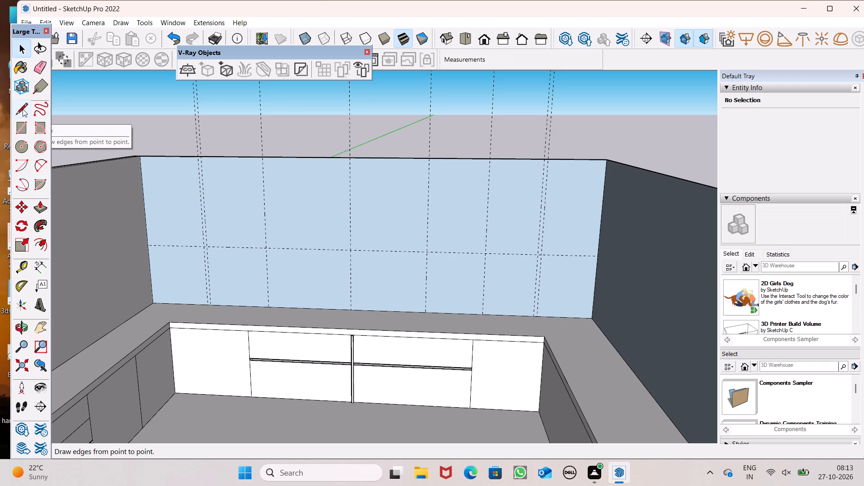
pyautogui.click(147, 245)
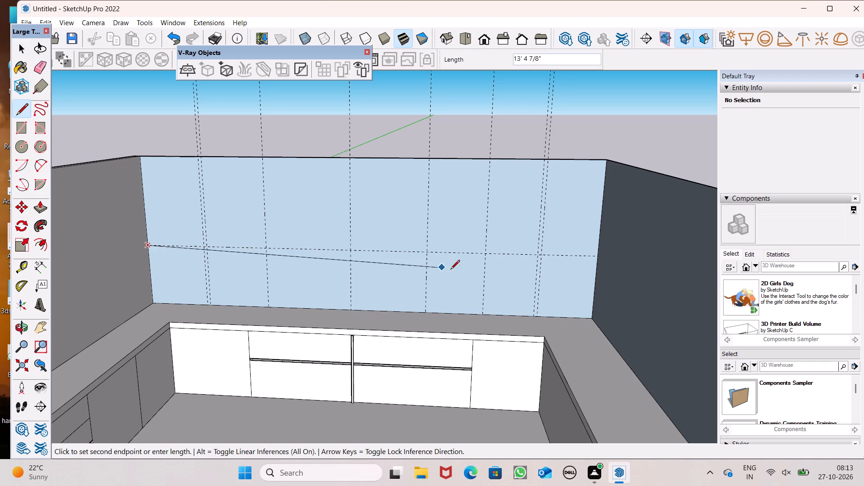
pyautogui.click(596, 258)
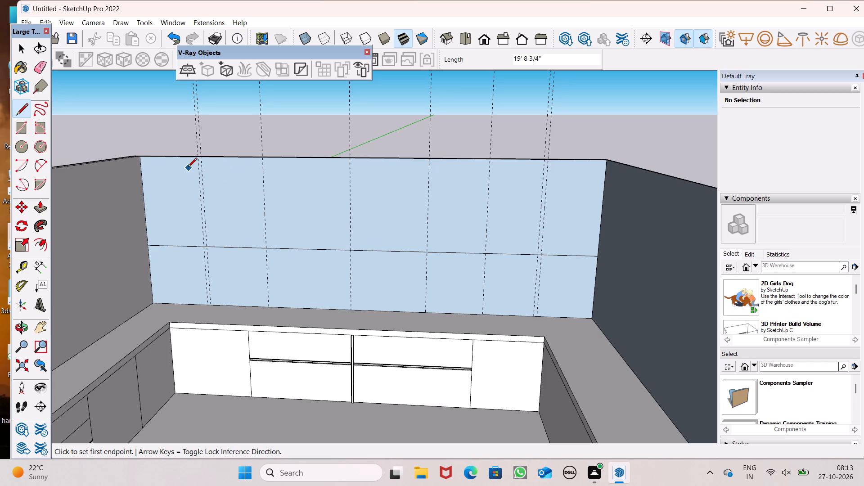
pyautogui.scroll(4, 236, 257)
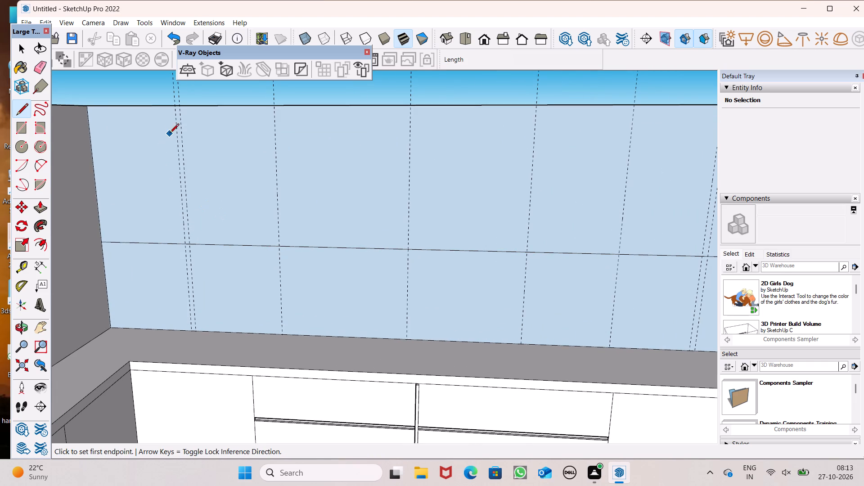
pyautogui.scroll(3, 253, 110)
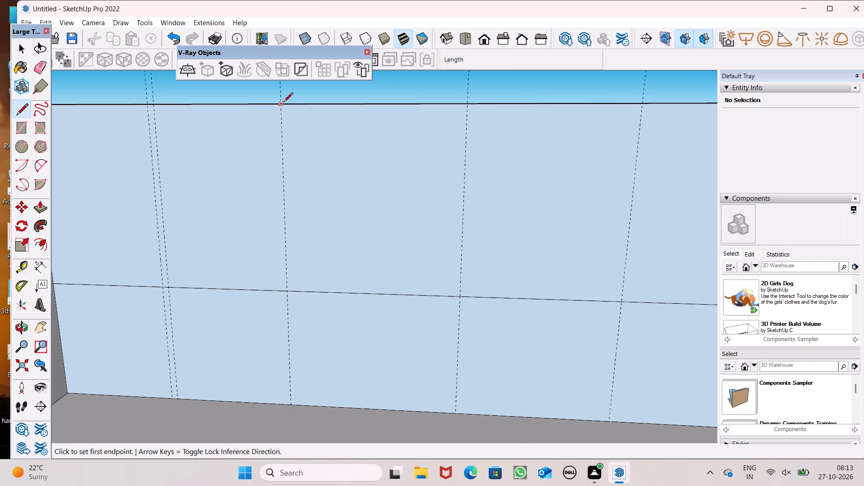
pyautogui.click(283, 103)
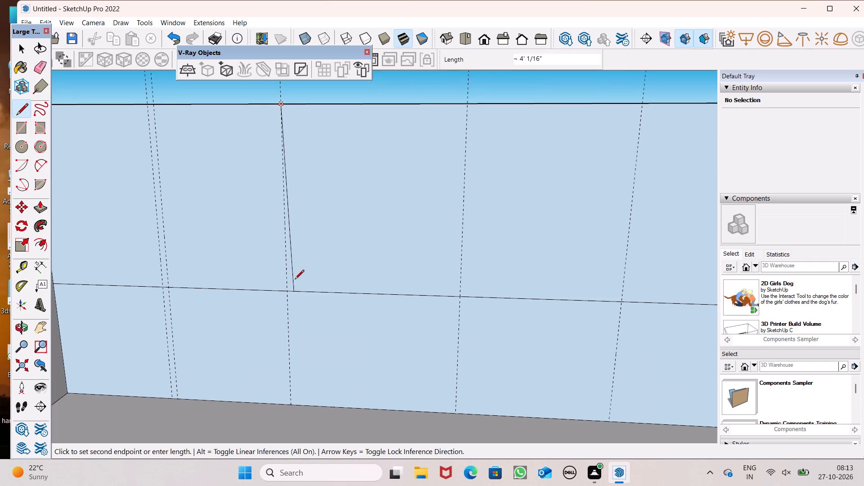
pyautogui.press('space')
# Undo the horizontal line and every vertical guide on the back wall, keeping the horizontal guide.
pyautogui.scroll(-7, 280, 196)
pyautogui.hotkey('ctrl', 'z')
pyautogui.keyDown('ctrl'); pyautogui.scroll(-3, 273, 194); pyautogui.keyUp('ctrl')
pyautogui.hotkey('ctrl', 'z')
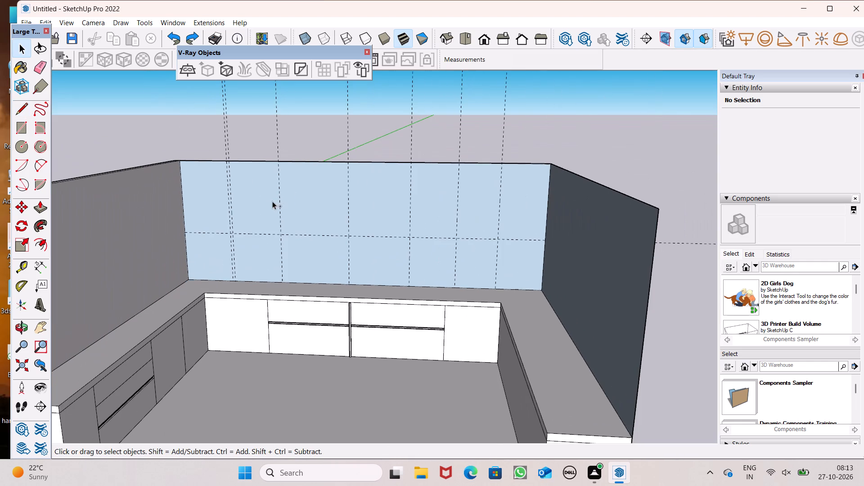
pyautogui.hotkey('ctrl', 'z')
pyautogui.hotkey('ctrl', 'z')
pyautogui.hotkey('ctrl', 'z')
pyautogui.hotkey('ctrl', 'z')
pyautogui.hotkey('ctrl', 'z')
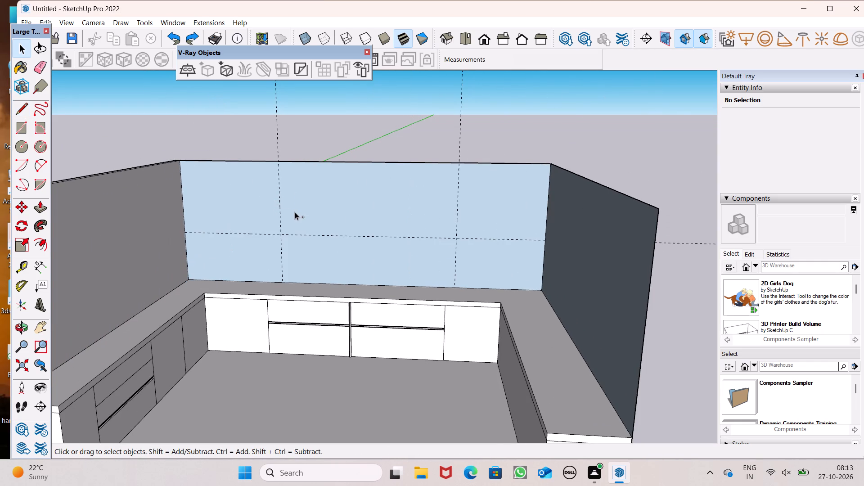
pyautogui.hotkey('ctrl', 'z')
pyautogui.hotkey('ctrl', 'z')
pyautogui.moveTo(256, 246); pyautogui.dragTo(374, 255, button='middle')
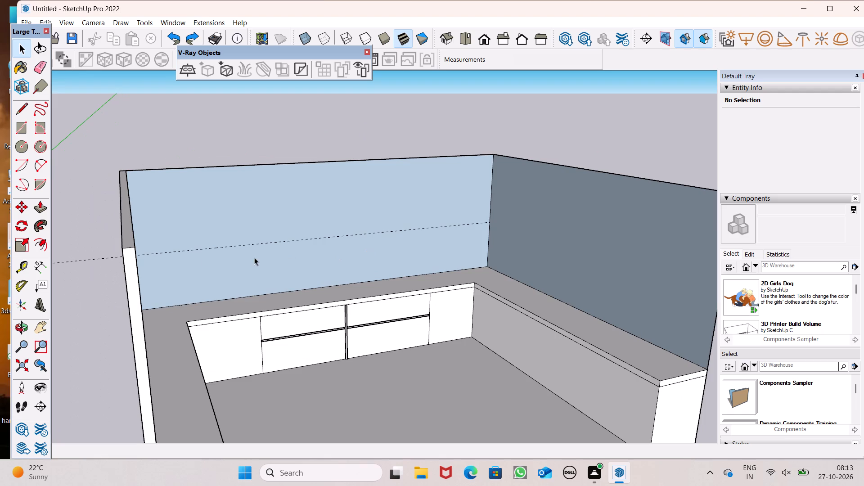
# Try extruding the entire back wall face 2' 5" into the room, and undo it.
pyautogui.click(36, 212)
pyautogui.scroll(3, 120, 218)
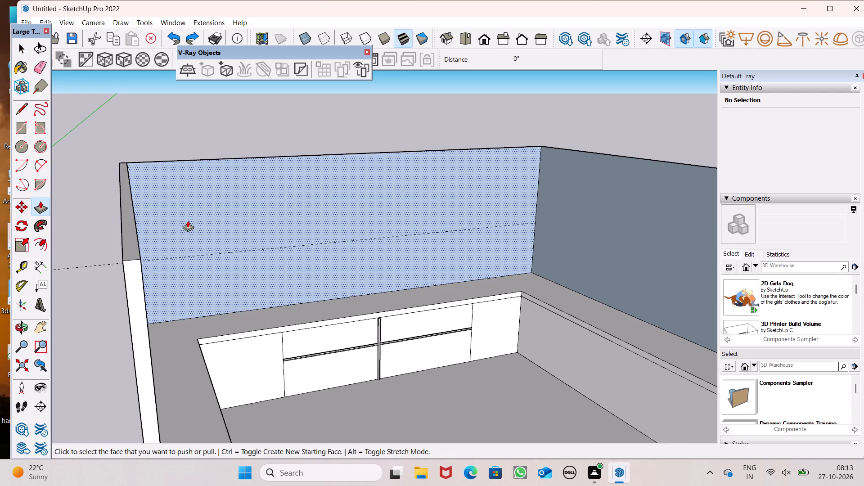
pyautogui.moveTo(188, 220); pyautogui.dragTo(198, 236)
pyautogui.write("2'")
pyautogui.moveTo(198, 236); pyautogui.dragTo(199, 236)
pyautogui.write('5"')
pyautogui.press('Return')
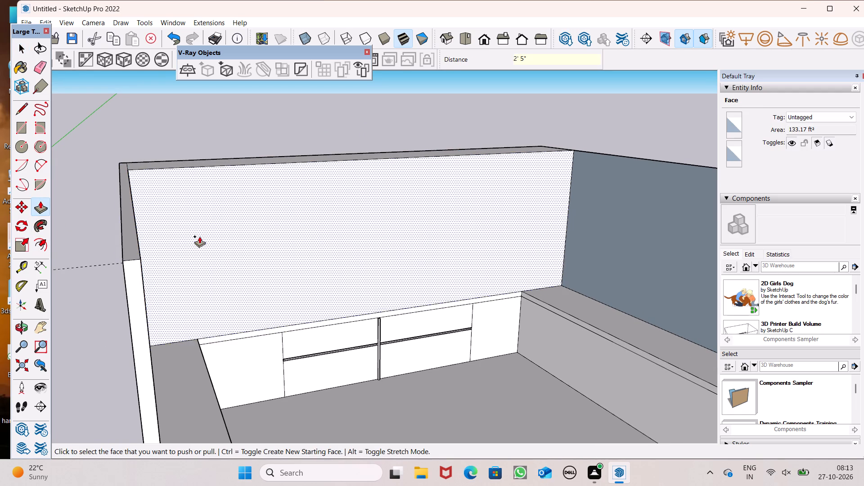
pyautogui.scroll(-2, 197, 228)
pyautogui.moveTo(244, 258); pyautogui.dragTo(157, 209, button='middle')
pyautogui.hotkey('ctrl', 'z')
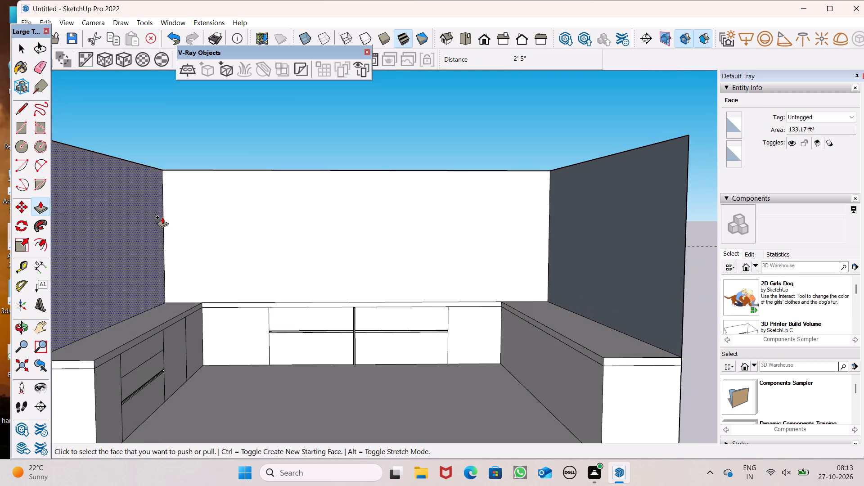
# Draw a line about 19' 9" long across the back wall along the horizontal guide, from side edge to side edge.
pyautogui.press('space')
pyautogui.click(17, 114)
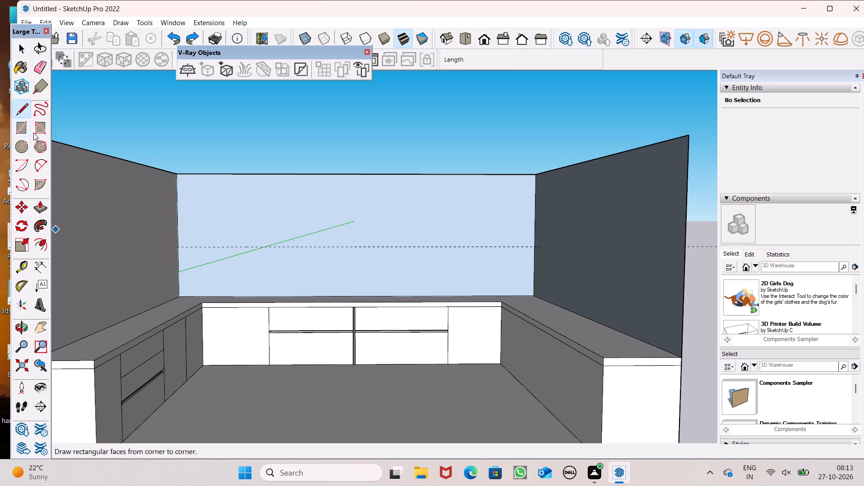
pyautogui.scroll(5, 144, 211)
pyautogui.moveTo(180, 252); pyautogui.dragTo(186, 252)
pyautogui.scroll(-6, 201, 242)
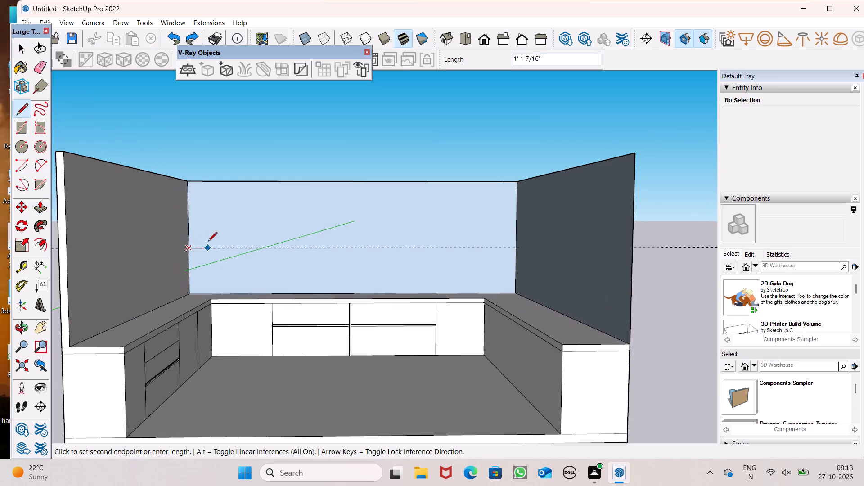
pyautogui.click(516, 247)
pyautogui.press('space')
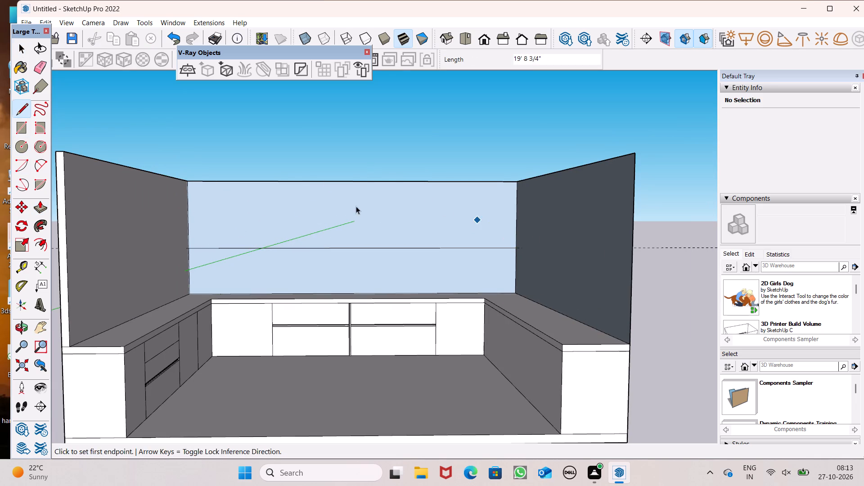
# Extrude the back wall's upper section above the dividing line 2' 5" into the room as an overhead cabinet block.
pyautogui.click(43, 207)
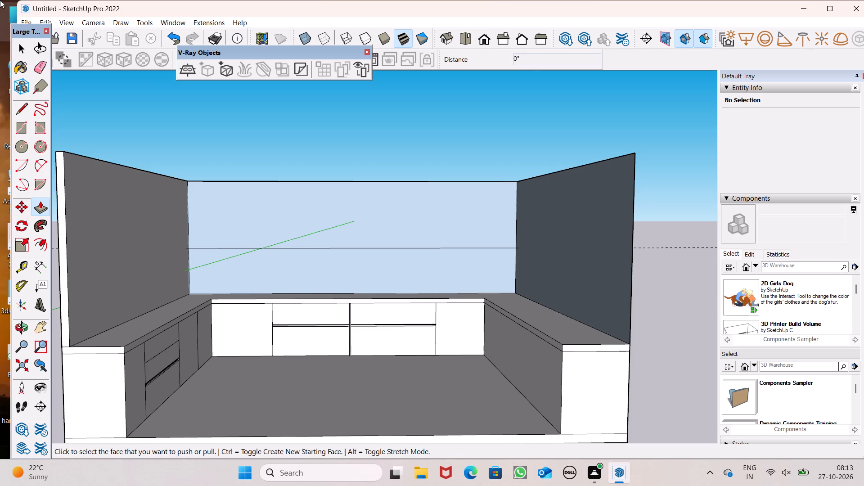
pyautogui.scroll(-1, 290, 236)
pyautogui.moveTo(299, 227); pyautogui.dragTo(311, 305, button='middle')
pyautogui.scroll(2, 316, 230)
pyautogui.moveTo(239, 244); pyautogui.dragTo(343, 297, button='middle')
pyautogui.scroll(5, 212, 180)
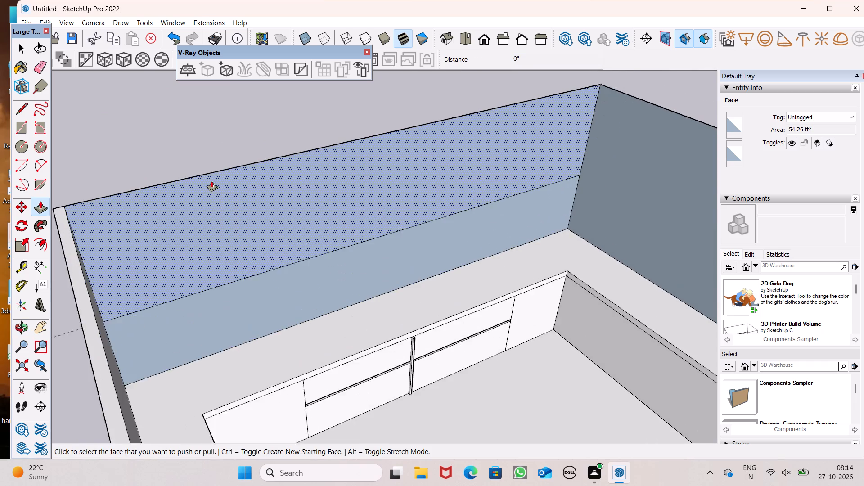
pyautogui.moveTo(174, 231); pyautogui.dragTo(189, 253)
pyautogui.write("2'5")
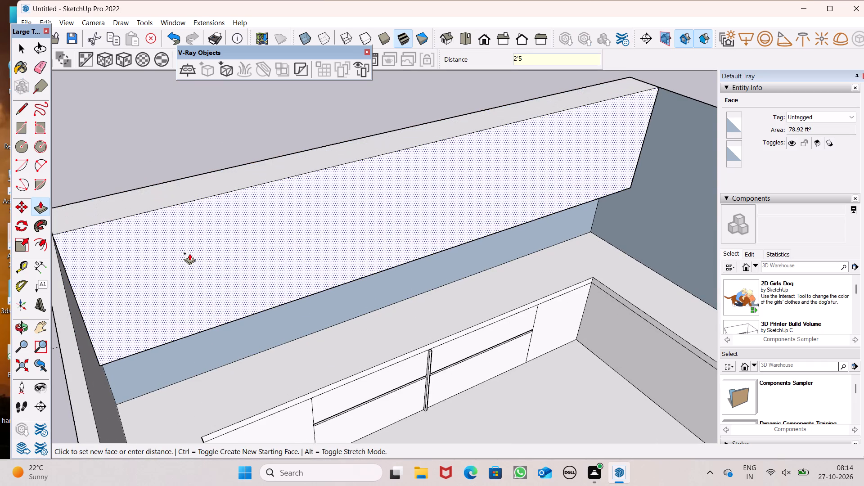
pyautogui.moveTo(189, 253); pyautogui.dragTo(191, 252)
pyautogui.hotkey('shift', '"')
pyautogui.press('Return')
# Place a horizontal guide on the right side wall 4' below its top edge, level with the overhead block's underside.
pyautogui.scroll(-5, 195, 215)
pyautogui.moveTo(323, 235); pyautogui.dragTo(207, 153, button='middle')
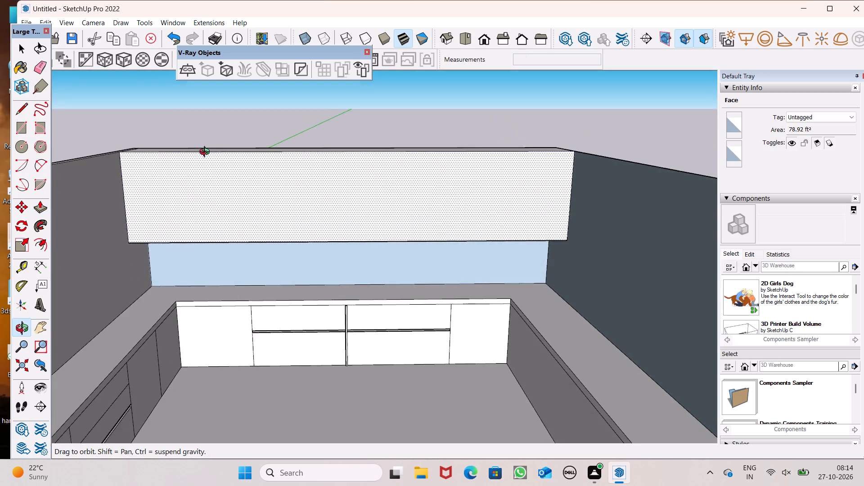
pyautogui.moveTo(207, 153); pyautogui.dragTo(228, 169, button='middle')
pyautogui.scroll(1, 228, 169)
pyautogui.scroll(-3, 229, 169)
pyautogui.moveTo(312, 243); pyautogui.dragTo(379, 273, button='middle')
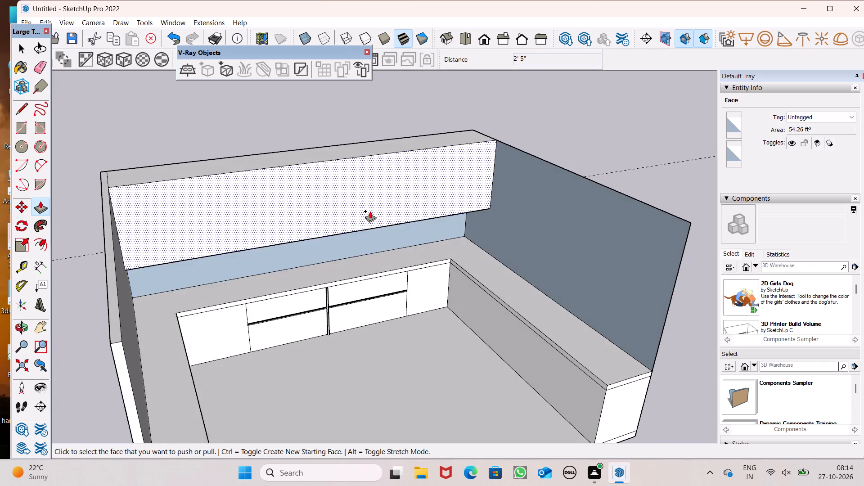
pyautogui.moveTo(391, 251); pyautogui.dragTo(461, 189, button='middle')
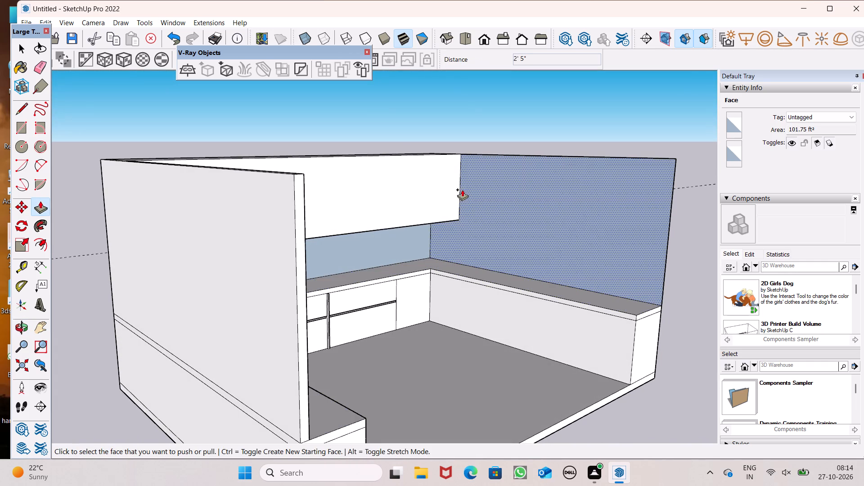
pyautogui.scroll(1, 555, 244)
pyautogui.scroll(1, 589, 230)
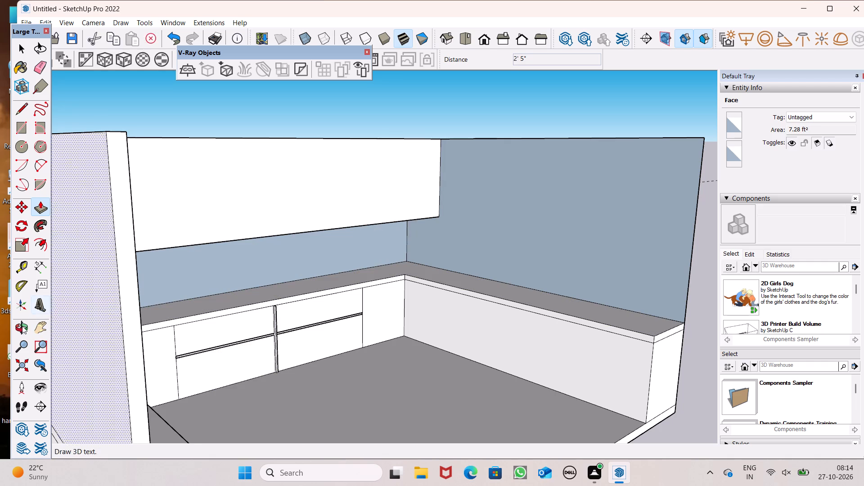
pyautogui.click(19, 264)
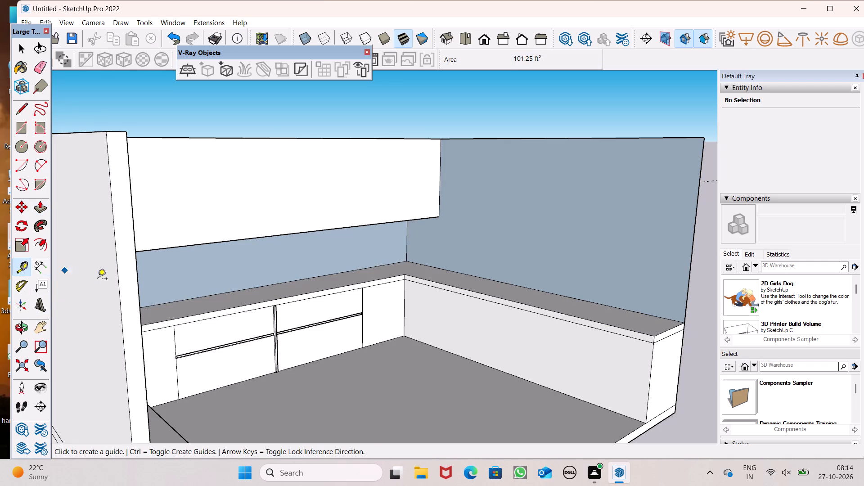
pyautogui.moveTo(561, 338); pyautogui.dragTo(553, 361, button='middle')
pyautogui.scroll(1, 553, 362)
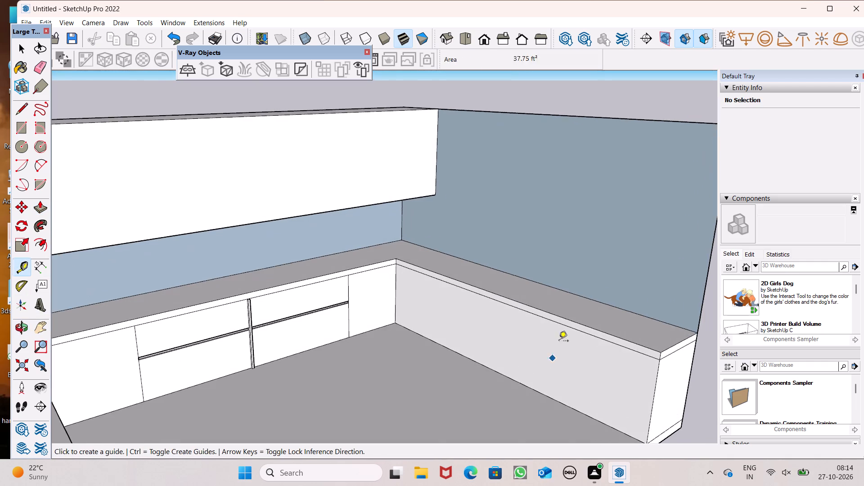
pyautogui.scroll(3, 562, 293)
pyautogui.scroll(-2, 443, 267)
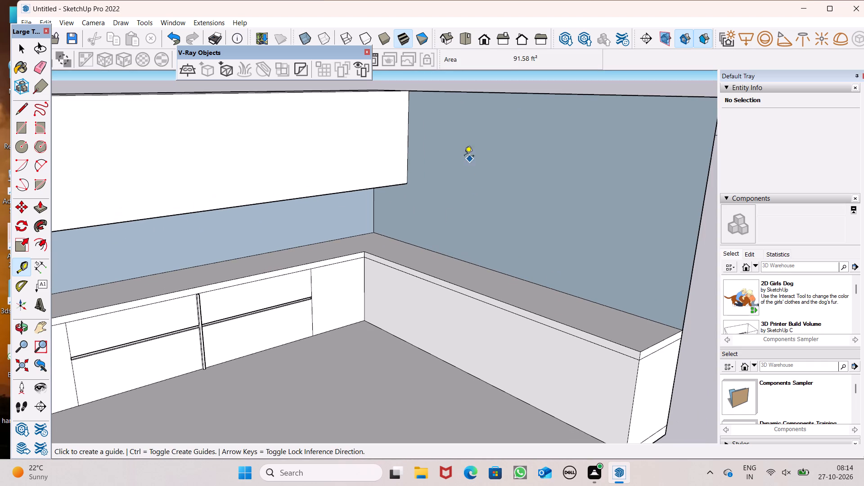
pyautogui.click(472, 94)
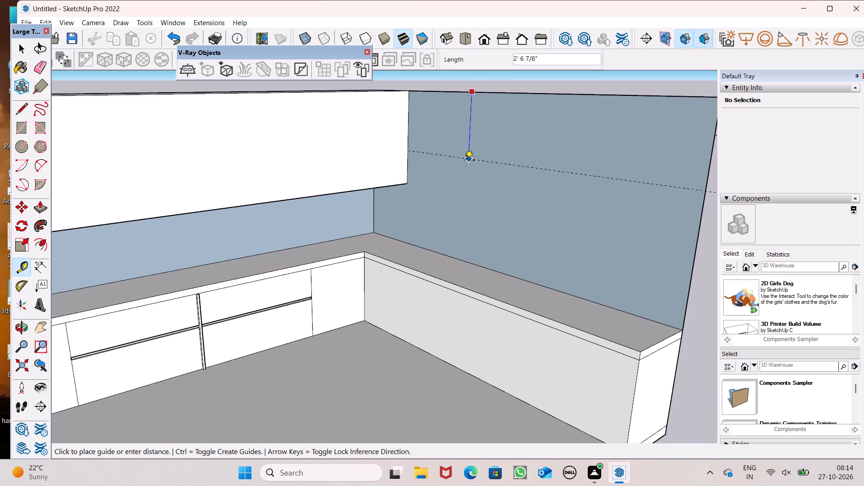
pyautogui.click(450, 192)
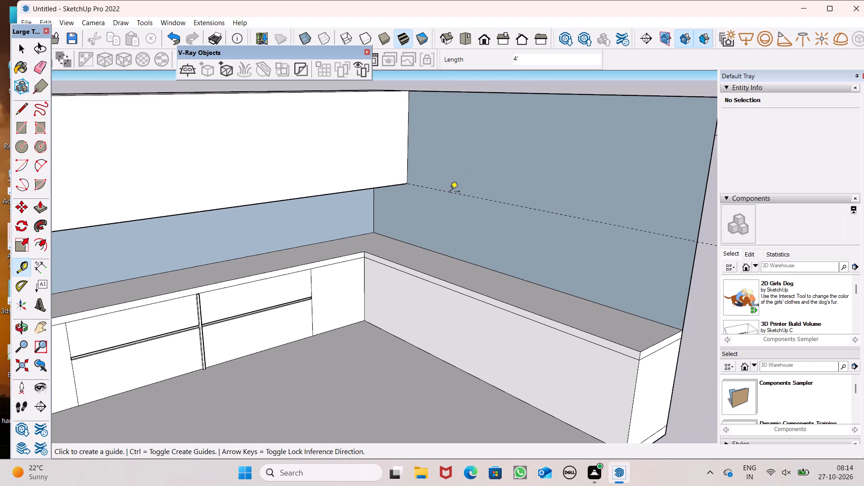
# Draw a line 12' 7" long on the right side wall along the guide, from the overhead block's lower corner to the wall's front edge.
pyautogui.click(19, 113)
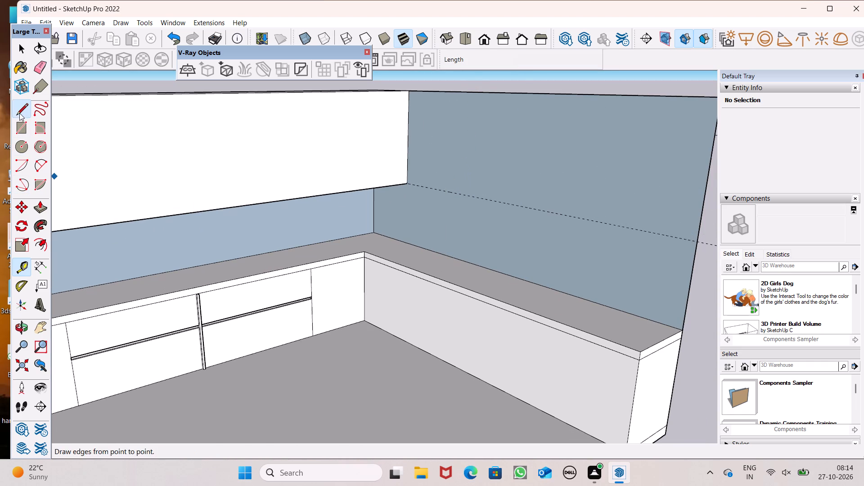
pyautogui.click(407, 181)
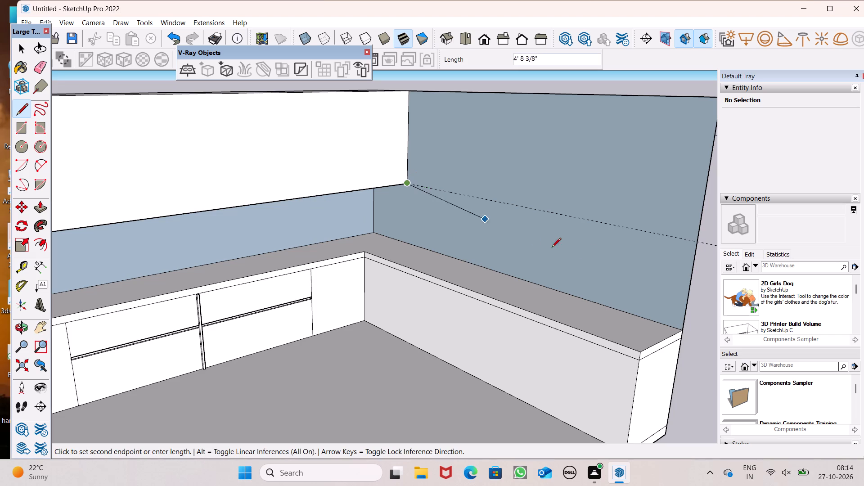
pyautogui.click(695, 246)
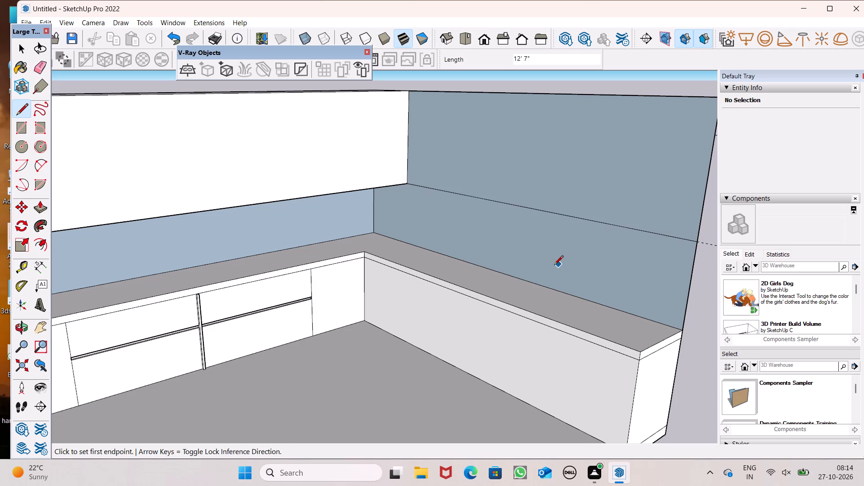
pyautogui.press('space')
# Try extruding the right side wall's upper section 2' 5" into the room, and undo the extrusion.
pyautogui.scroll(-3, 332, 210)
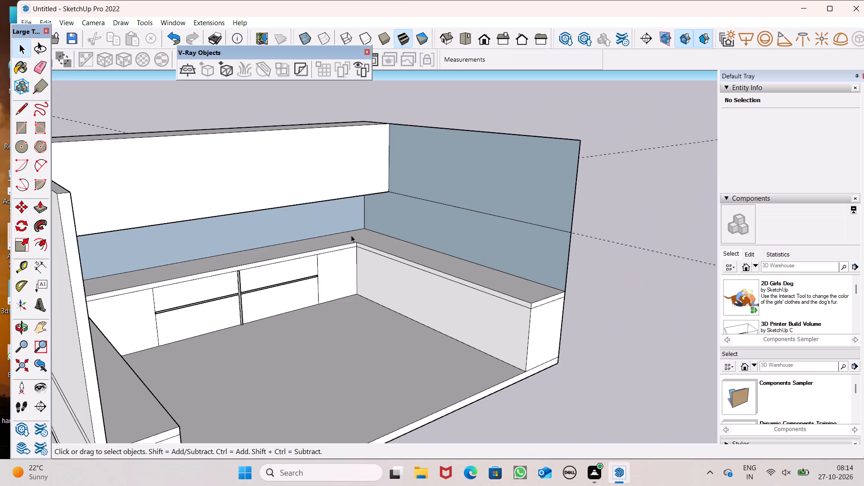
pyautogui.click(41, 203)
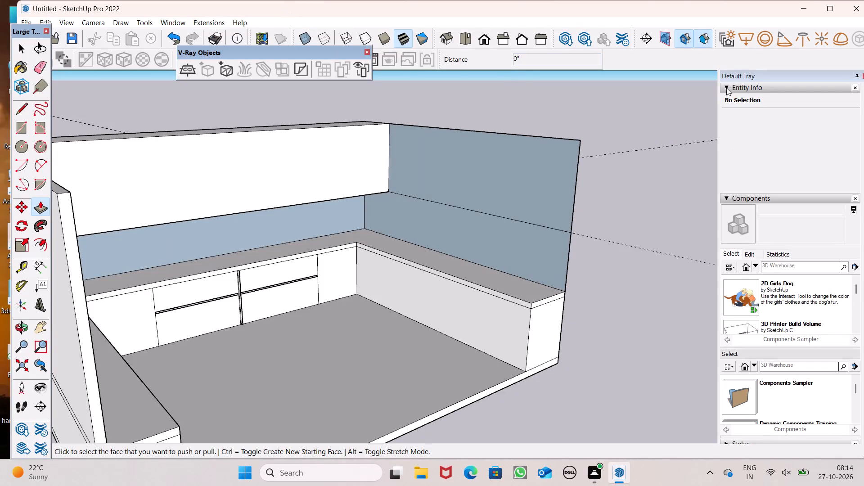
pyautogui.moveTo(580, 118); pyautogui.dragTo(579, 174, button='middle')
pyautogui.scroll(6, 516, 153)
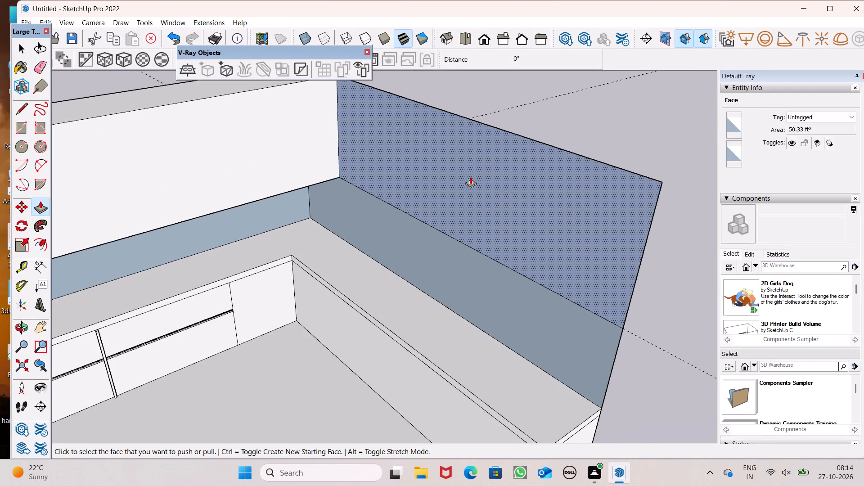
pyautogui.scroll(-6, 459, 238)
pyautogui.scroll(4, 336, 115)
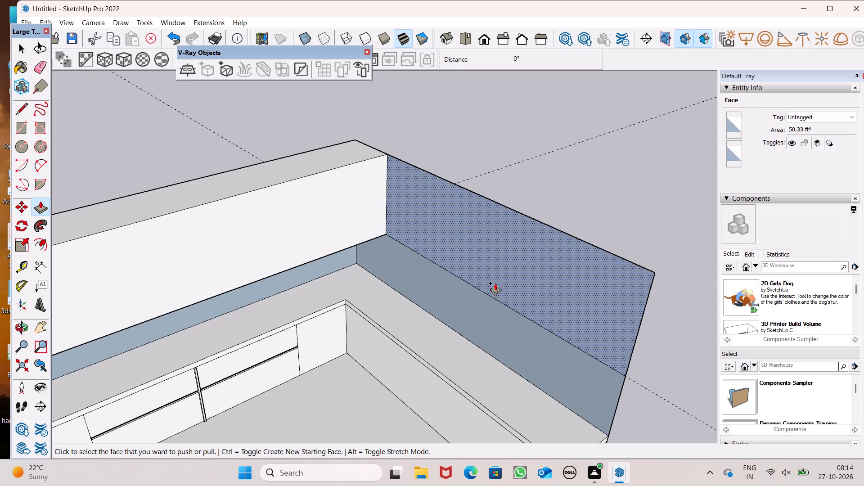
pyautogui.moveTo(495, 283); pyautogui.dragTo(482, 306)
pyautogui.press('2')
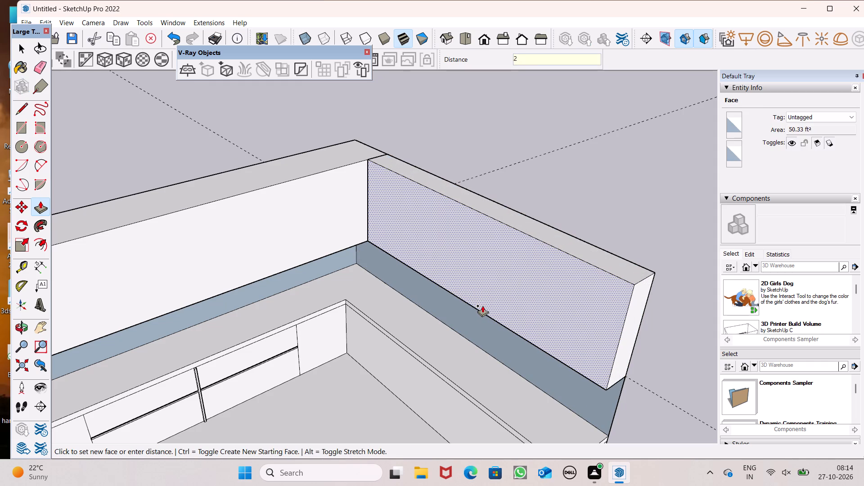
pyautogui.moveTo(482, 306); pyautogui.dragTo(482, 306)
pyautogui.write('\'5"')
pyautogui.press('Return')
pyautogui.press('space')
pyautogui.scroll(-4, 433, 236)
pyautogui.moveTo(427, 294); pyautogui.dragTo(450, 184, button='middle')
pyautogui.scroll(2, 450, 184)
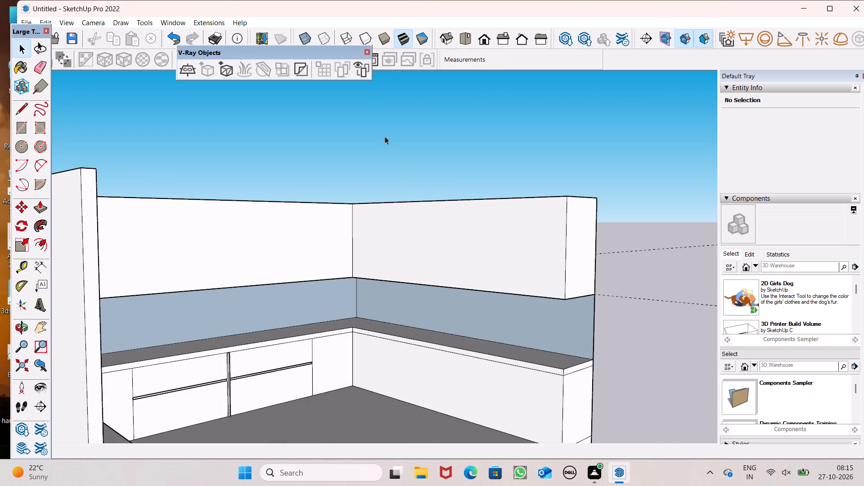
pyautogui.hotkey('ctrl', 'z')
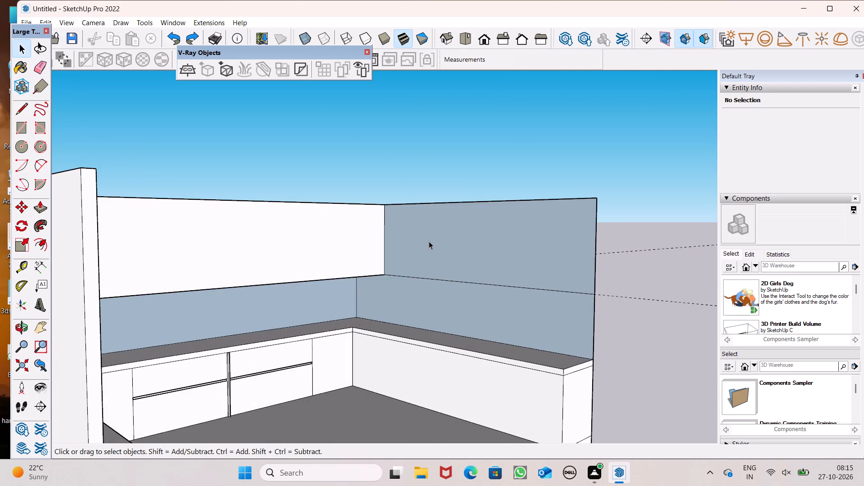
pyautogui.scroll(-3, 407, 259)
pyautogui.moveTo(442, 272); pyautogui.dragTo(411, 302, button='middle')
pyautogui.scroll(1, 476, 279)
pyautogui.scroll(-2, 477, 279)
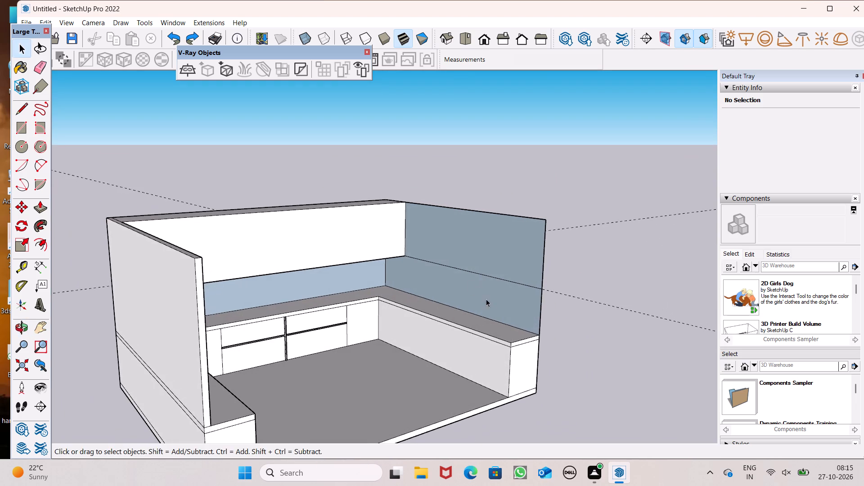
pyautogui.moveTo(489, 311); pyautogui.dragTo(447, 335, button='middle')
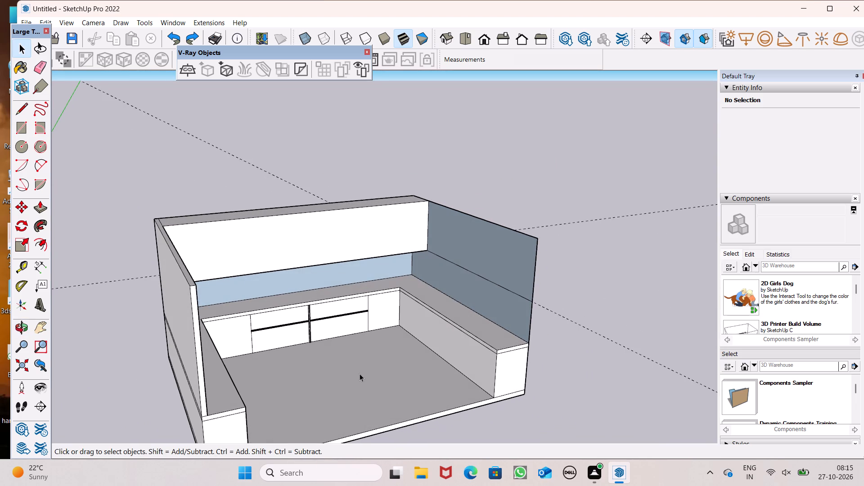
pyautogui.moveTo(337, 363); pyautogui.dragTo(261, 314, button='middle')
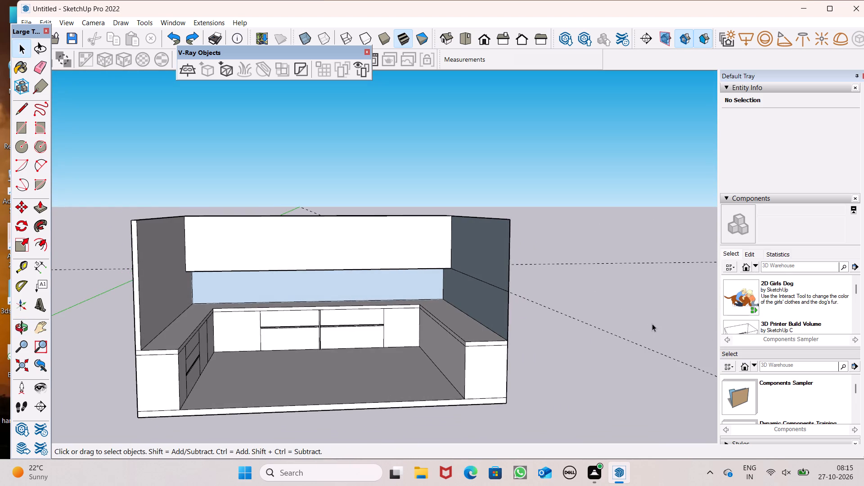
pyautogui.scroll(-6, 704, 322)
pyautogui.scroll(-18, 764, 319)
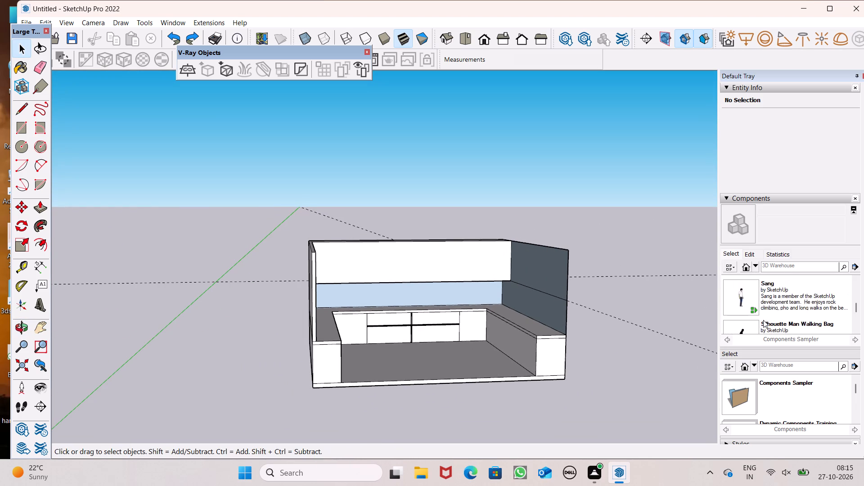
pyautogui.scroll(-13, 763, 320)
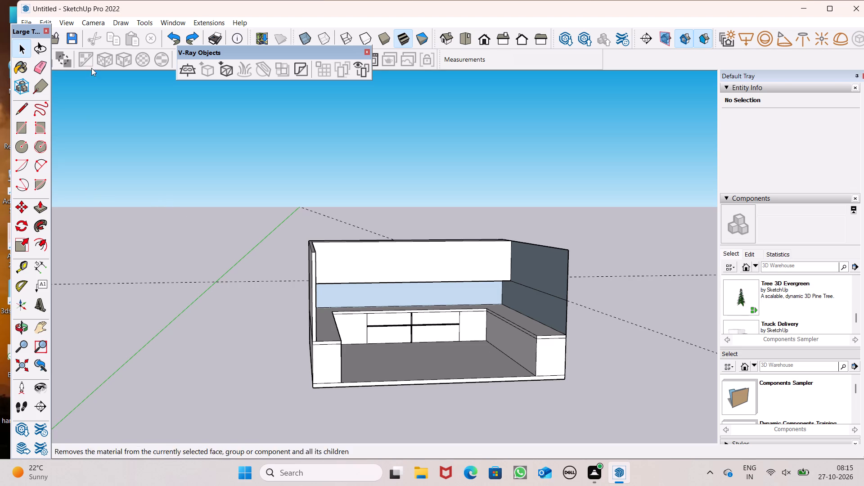
# Erase the two remaining construction guides around the room.
pyautogui.click(38, 65)
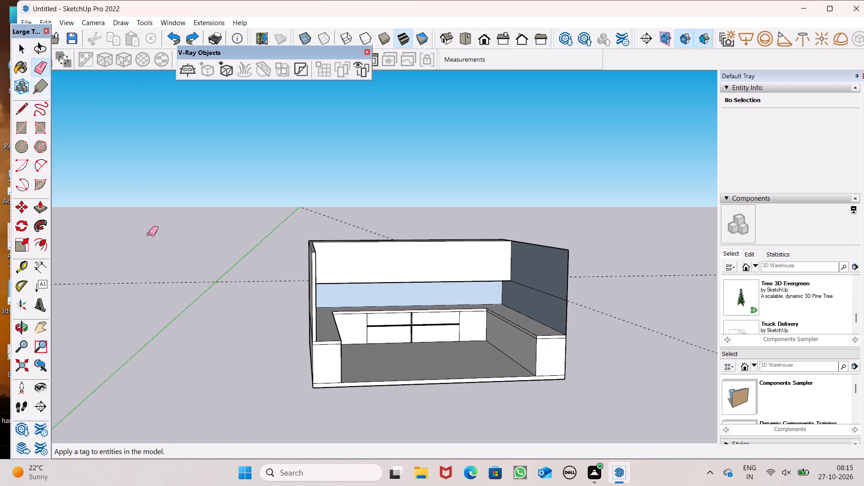
pyautogui.moveTo(181, 266); pyautogui.dragTo(187, 285)
pyautogui.moveTo(346, 224); pyautogui.dragTo(371, 217)
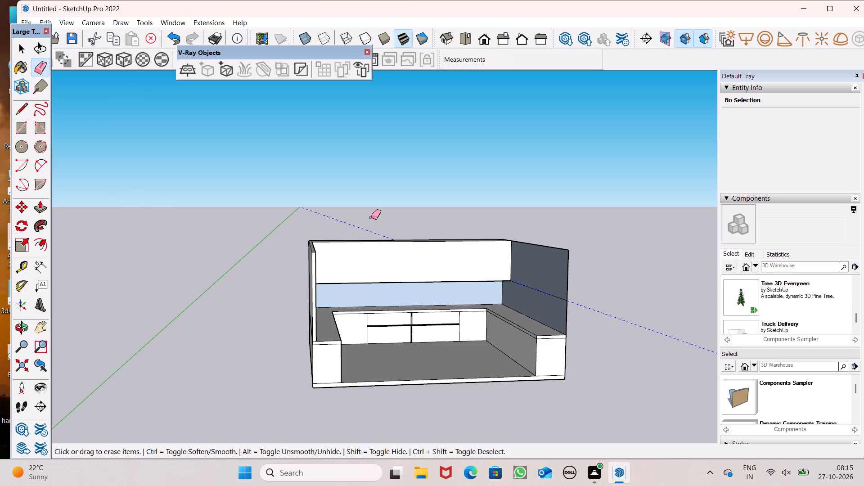
pyautogui.moveTo(371, 217); pyautogui.dragTo(373, 217)
pyautogui.press('space')
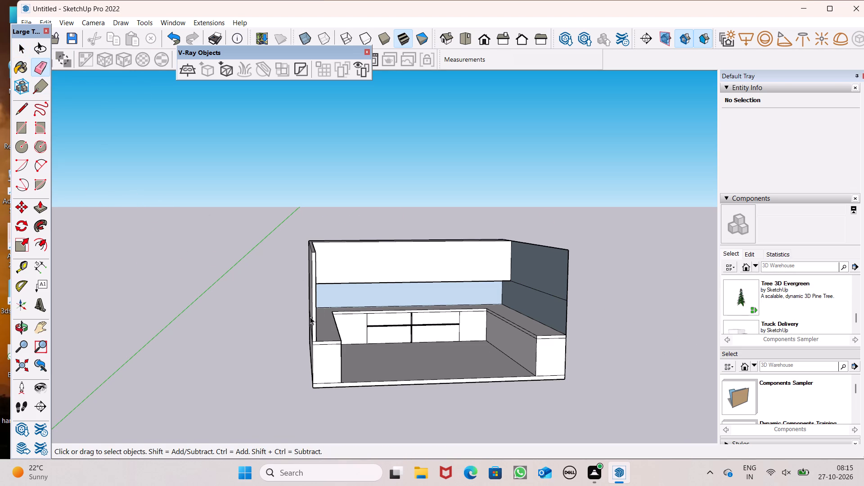
# Place a vertical guide on the back overhead block's front face, about 4' 1" from its left edge.
pyautogui.scroll(5, 300, 278)
pyautogui.moveTo(371, 307); pyautogui.dragTo(332, 309, button='middle')
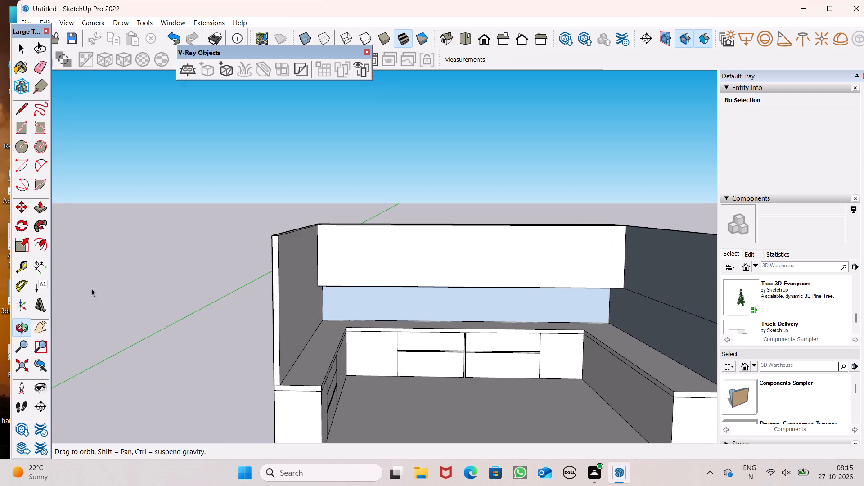
pyautogui.click(27, 261)
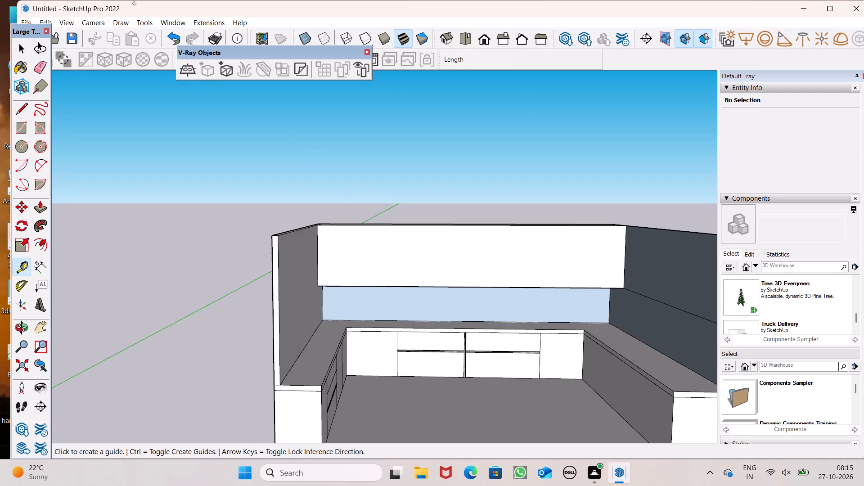
pyautogui.scroll(-4, 395, 288)
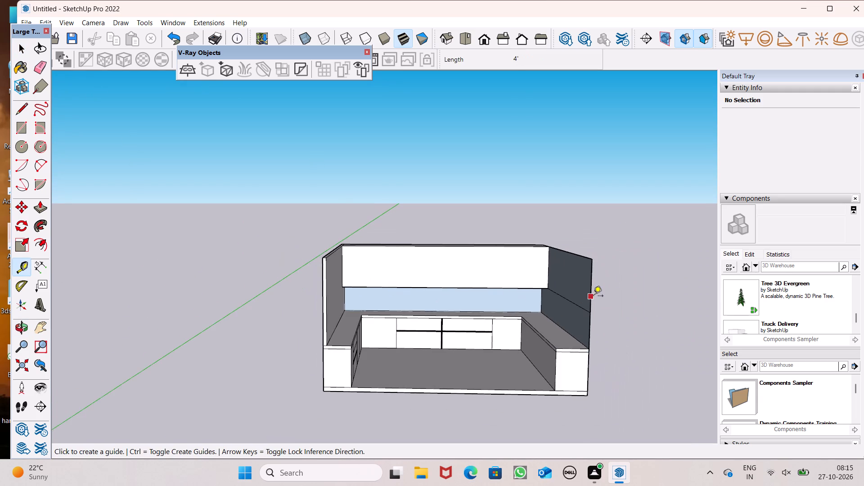
pyautogui.scroll(6, 594, 297)
pyautogui.moveTo(549, 311); pyautogui.dragTo(563, 306, button='middle')
pyautogui.scroll(1, 545, 285)
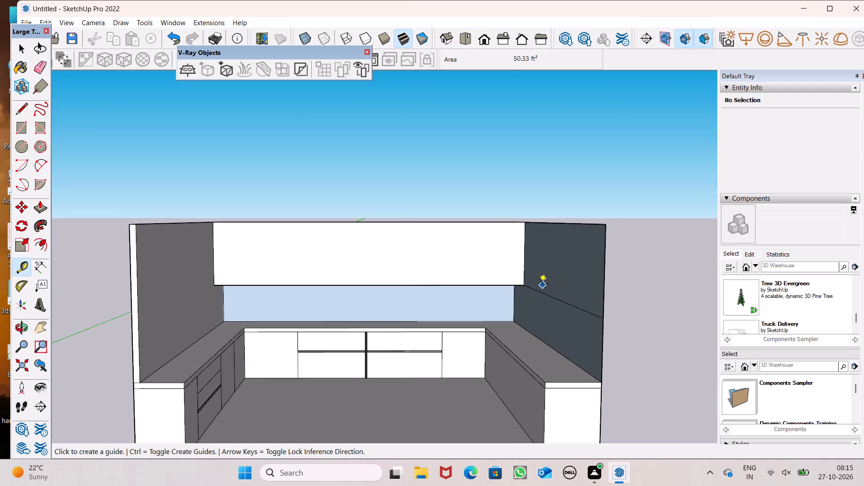
pyautogui.scroll(1, 539, 285)
pyautogui.scroll(2, 265, 235)
pyautogui.scroll(4, 177, 228)
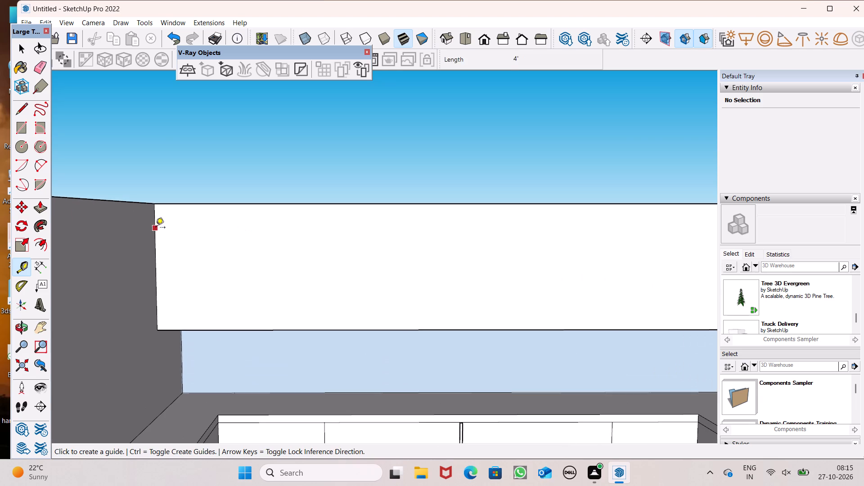
pyautogui.click(157, 263)
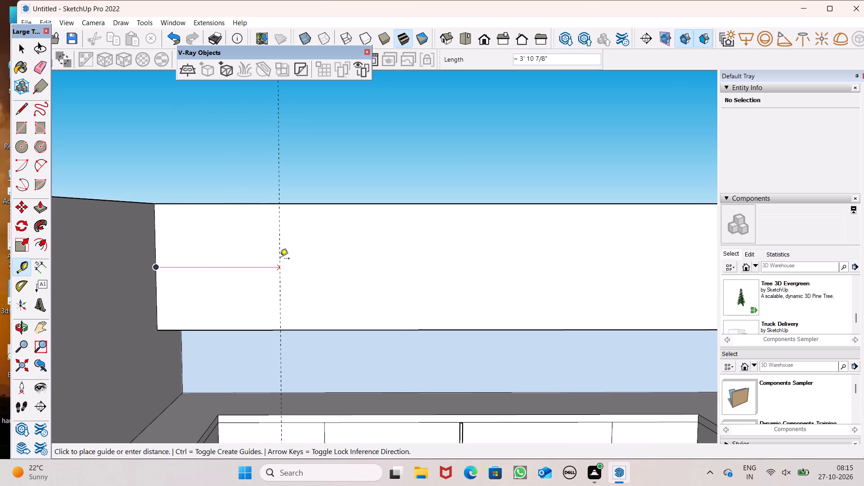
pyautogui.click(287, 259)
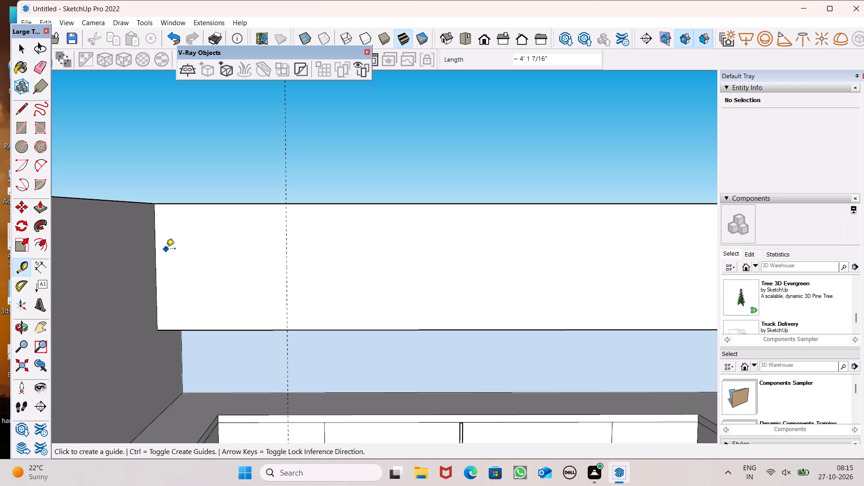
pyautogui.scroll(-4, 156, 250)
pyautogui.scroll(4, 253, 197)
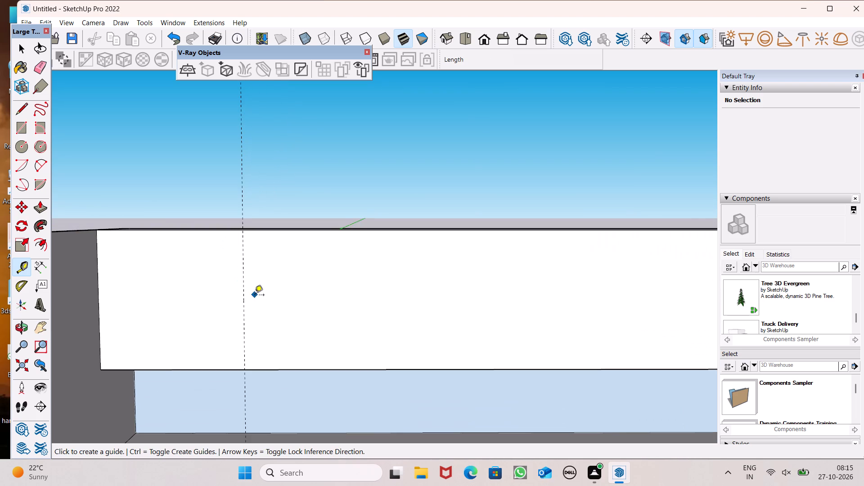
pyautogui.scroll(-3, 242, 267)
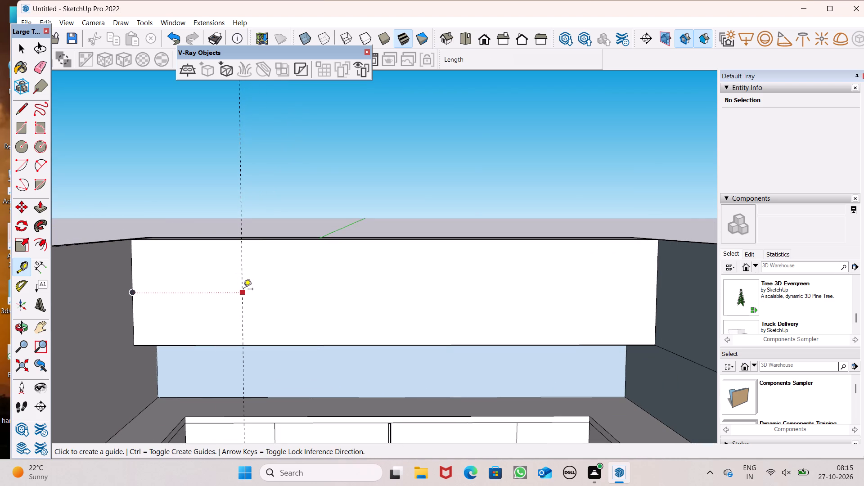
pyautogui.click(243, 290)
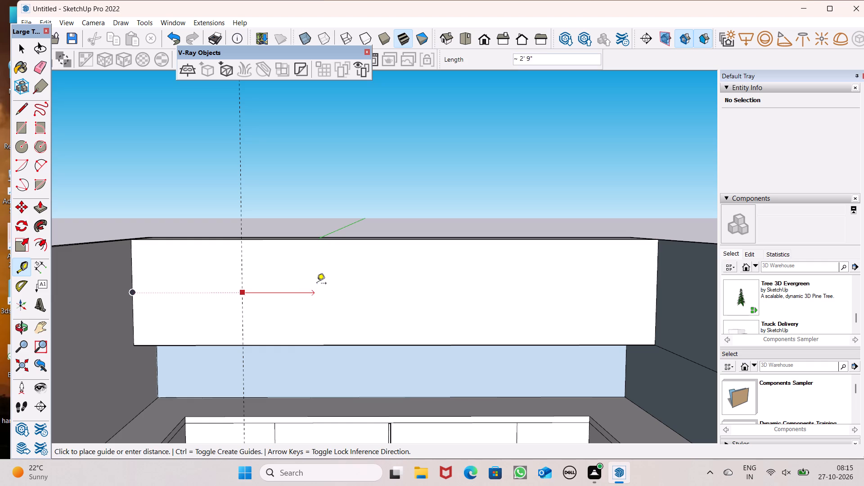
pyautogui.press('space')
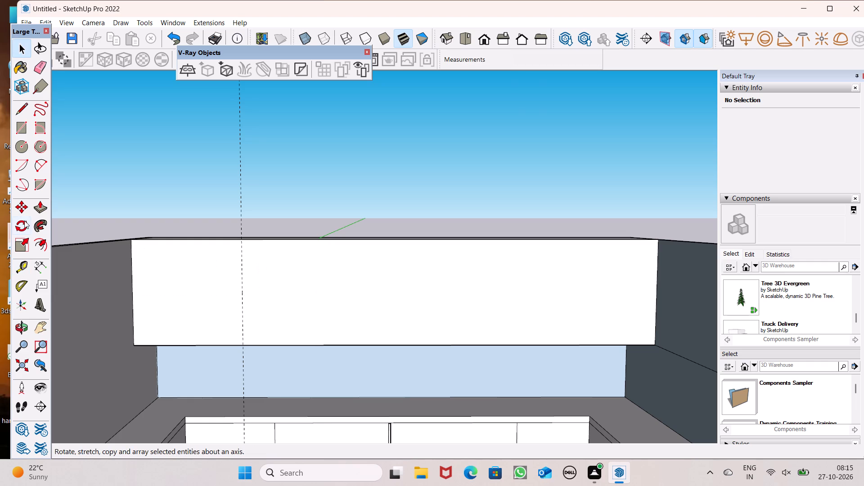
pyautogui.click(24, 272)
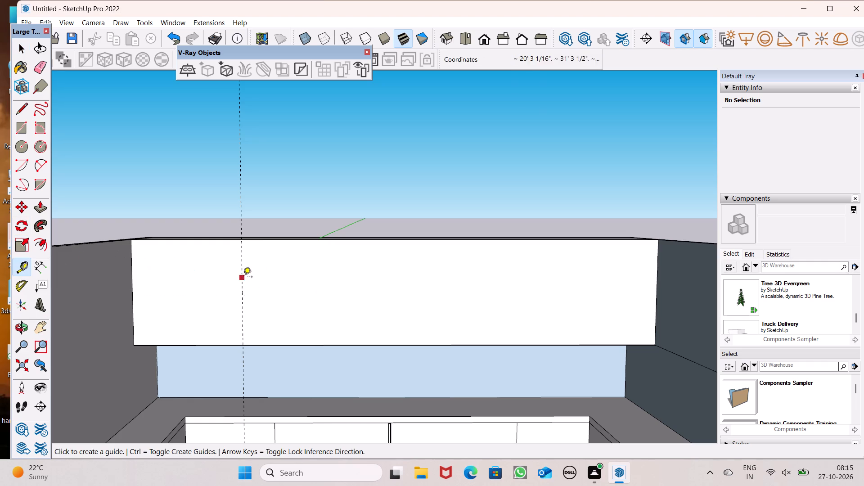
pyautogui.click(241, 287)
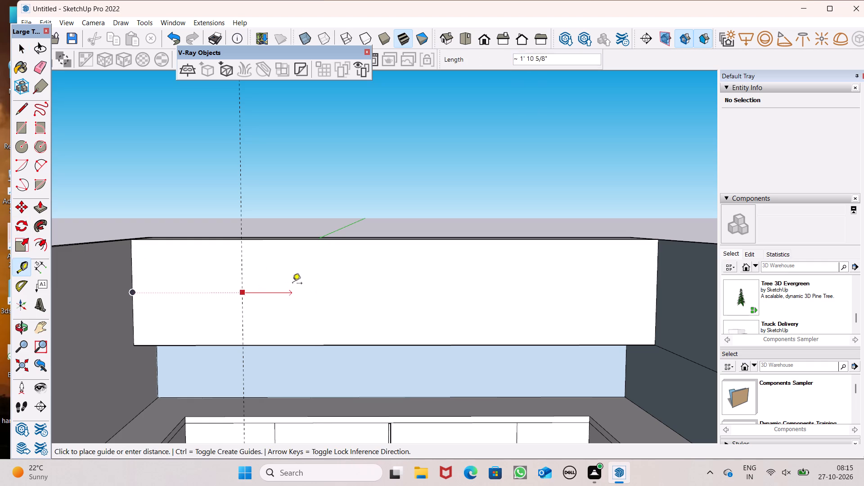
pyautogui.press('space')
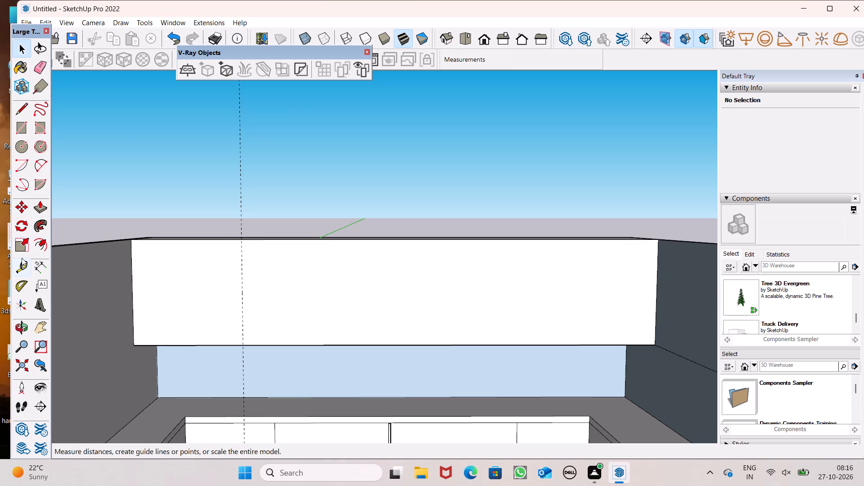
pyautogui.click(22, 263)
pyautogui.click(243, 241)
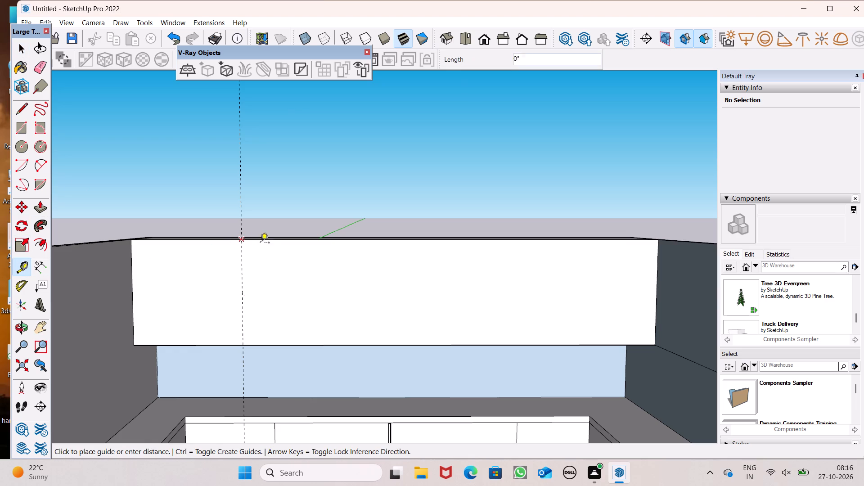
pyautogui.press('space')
# Place a second vertical guide on the overhead block's front face, about 11' 5" to the right of the first guide.
pyautogui.click(22, 268)
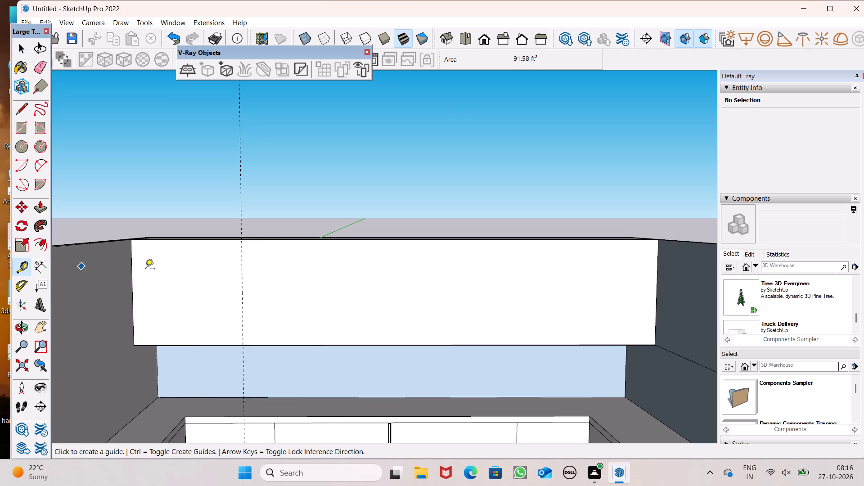
pyautogui.click(242, 305)
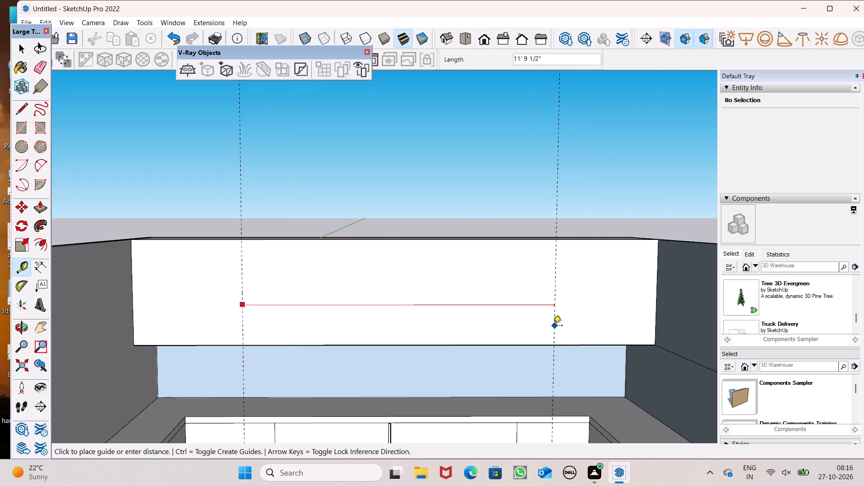
pyautogui.click(545, 326)
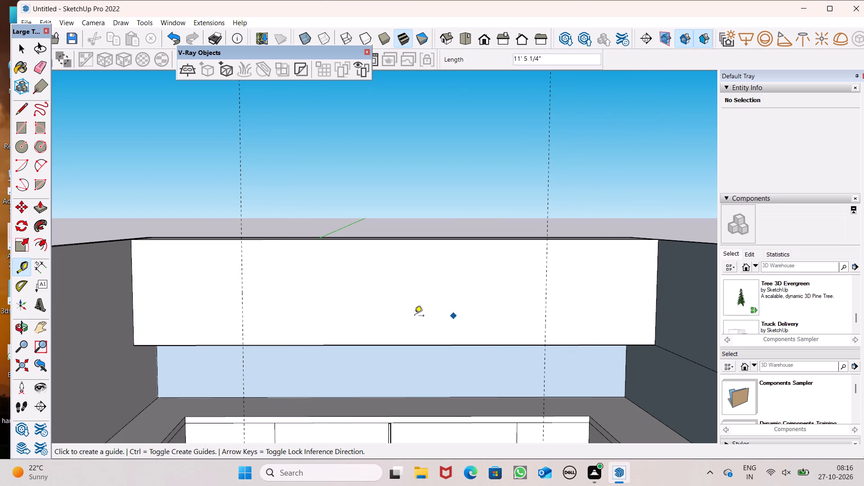
# Add three vertical guides between the two existing ones, spaced successively about 2' 9", 2' 10 1/2" and 2' 9" from left to right.
pyautogui.click(242, 301)
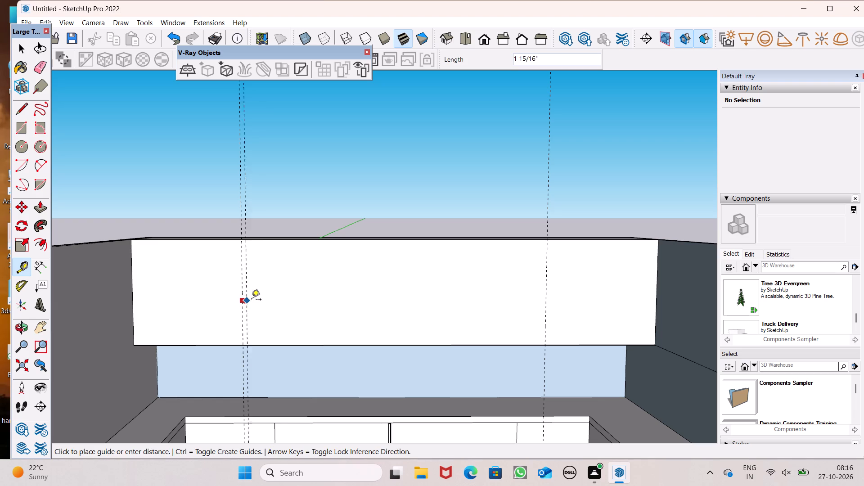
pyautogui.click(315, 302)
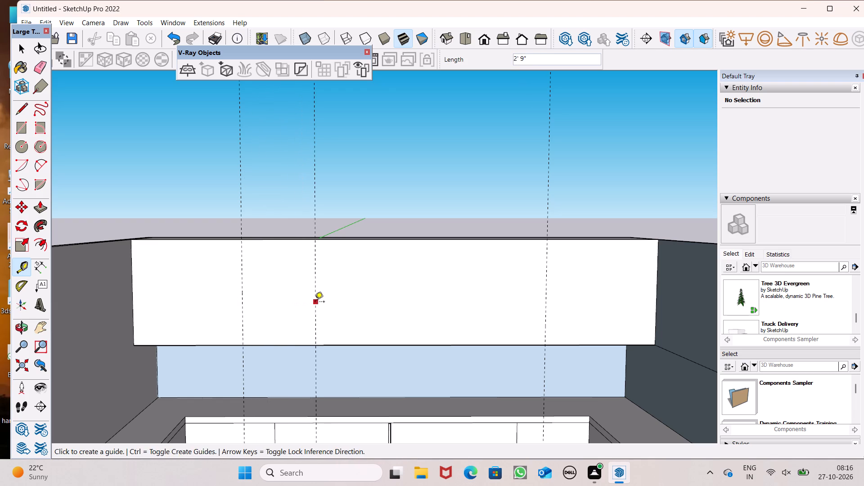
pyautogui.moveTo(315, 303); pyautogui.dragTo(347, 312)
pyautogui.click(392, 313)
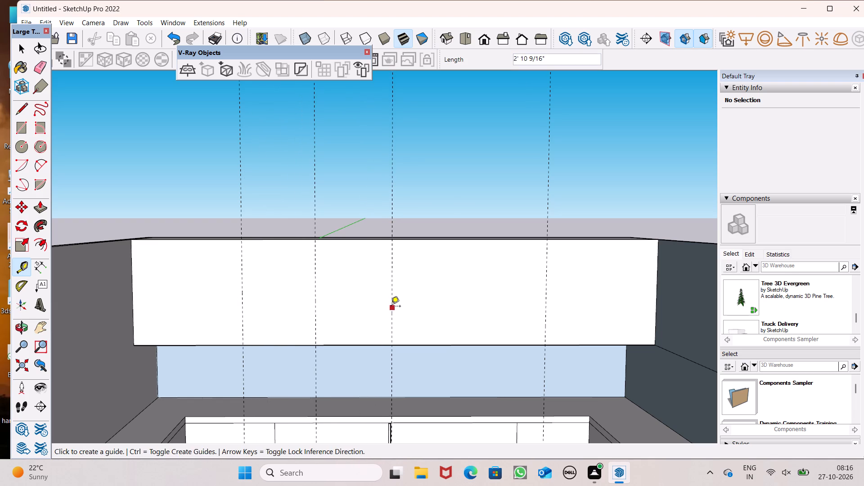
pyautogui.moveTo(391, 306); pyautogui.dragTo(419, 306)
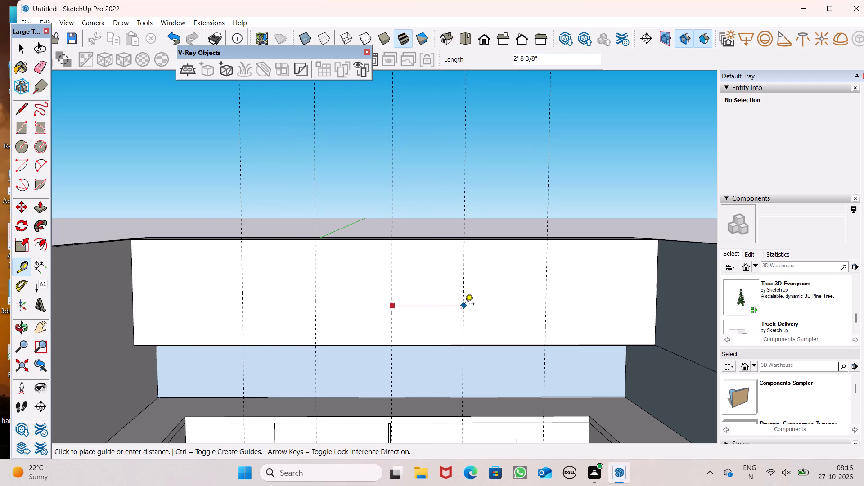
pyautogui.click(465, 305)
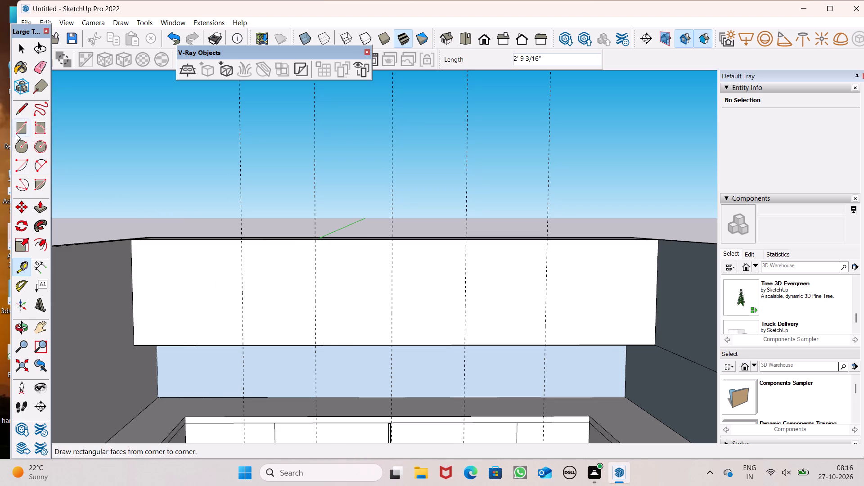
# Place a vertical guide about 2' 1/2" from the overhead block's left edge, midway to the nearest guide.
pyautogui.click(22, 268)
pyautogui.scroll(5, 131, 293)
pyautogui.click(136, 287)
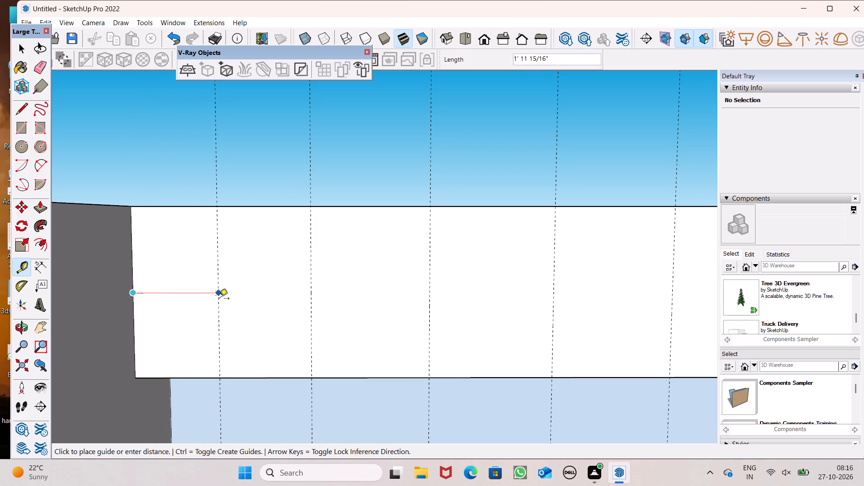
pyautogui.click(221, 297)
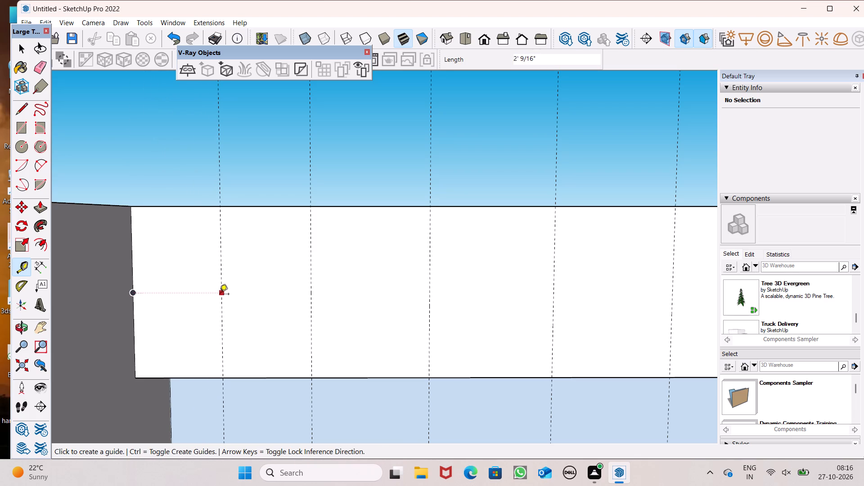
pyautogui.click(220, 294)
pyautogui.press('space')
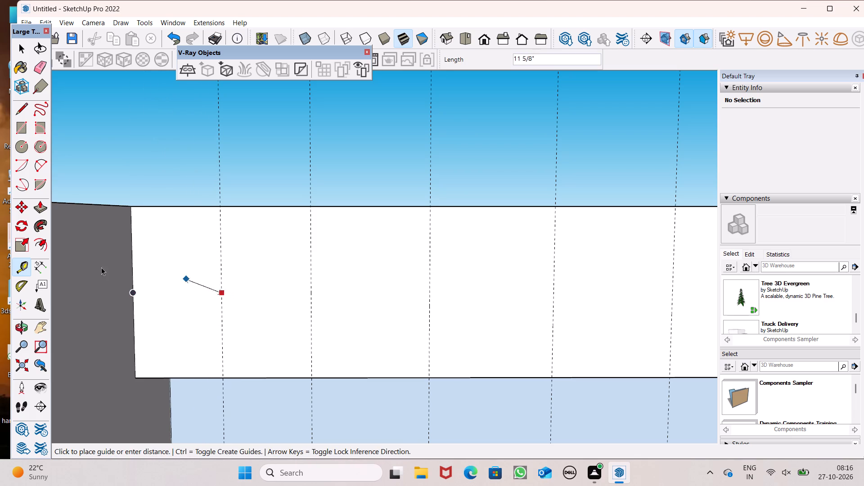
# Place a parallel vertical guide about 1 1/2" to the right of the leftmost guide on the overhead block.
pyautogui.click(27, 270)
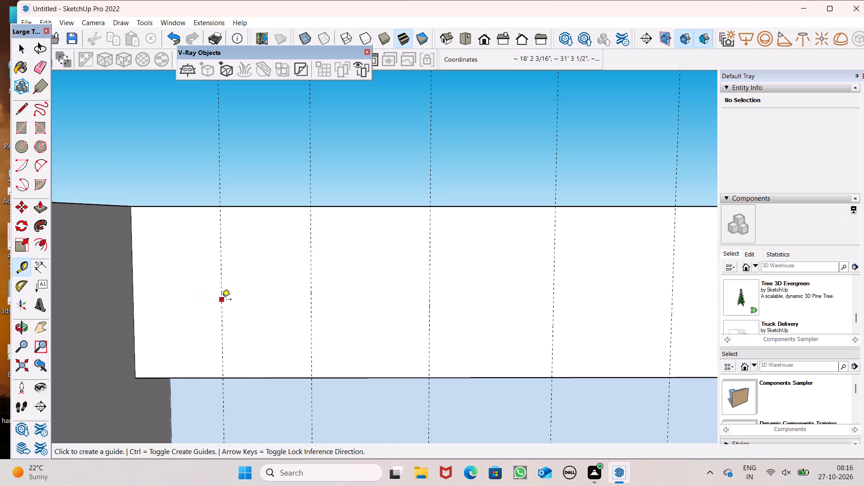
pyautogui.click(221, 301)
pyautogui.scroll(1, 245, 309)
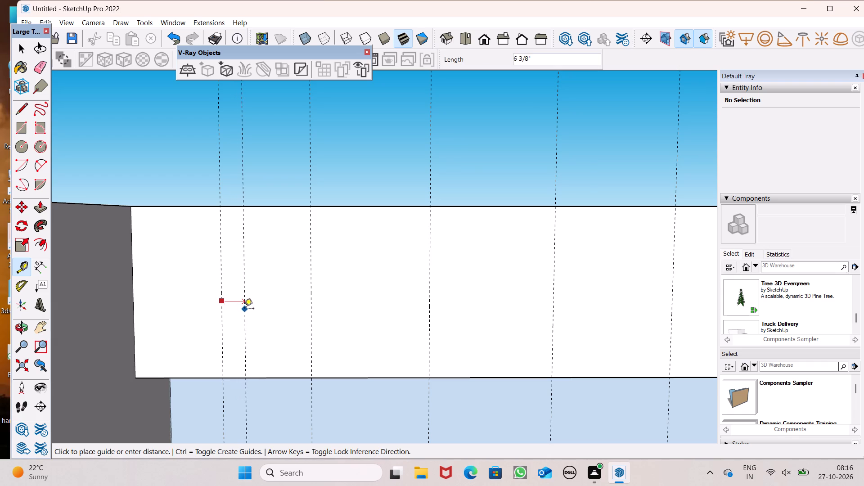
pyautogui.scroll(3, 227, 316)
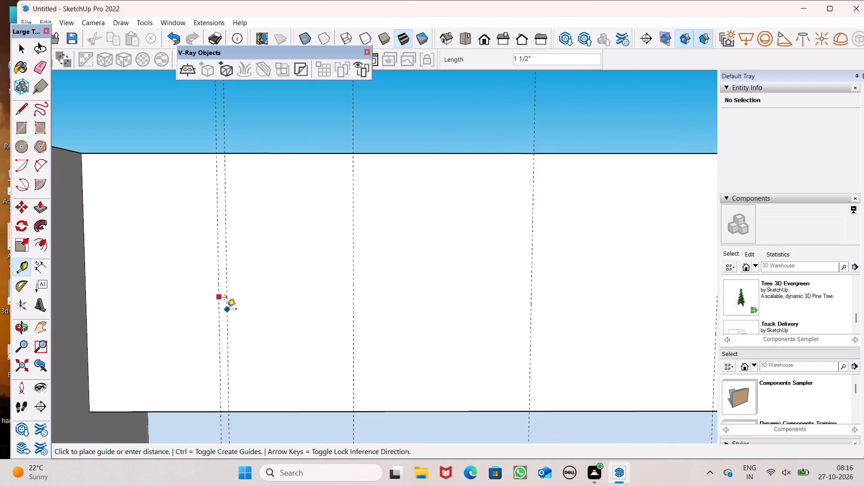
pyautogui.click(227, 310)
# Place a vertical guide about midway between the overhead block's rightmost guide and its right edge.
pyautogui.scroll(-7, 228, 219)
pyautogui.scroll(1, 221, 218)
pyautogui.scroll(-1, 221, 218)
pyautogui.scroll(-7, 182, 212)
pyautogui.scroll(3, 487, 222)
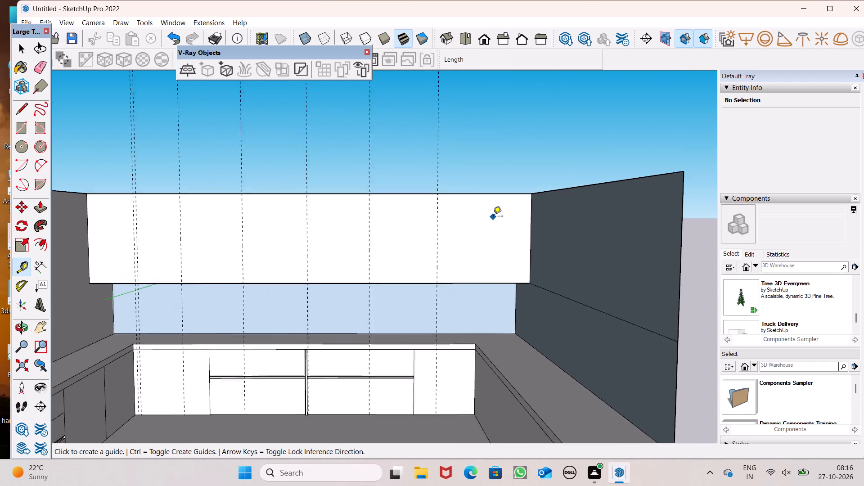
pyautogui.scroll(3, 493, 217)
pyautogui.moveTo(408, 261); pyautogui.dragTo(414, 261)
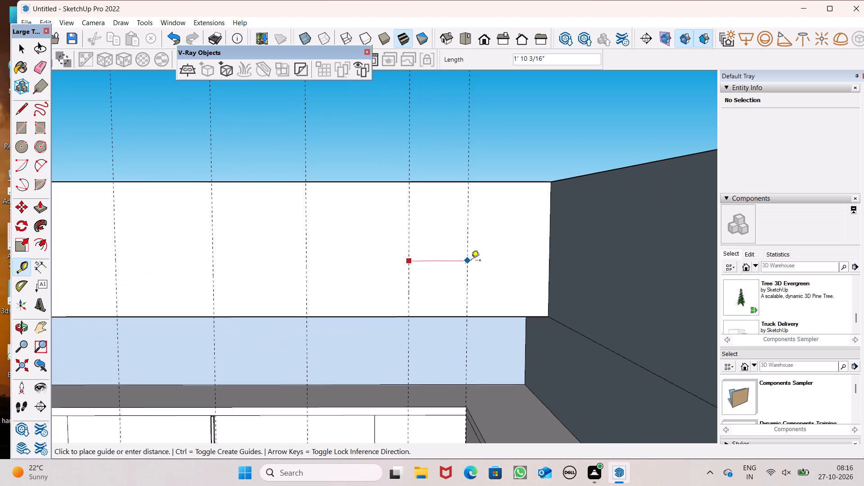
pyautogui.click(476, 264)
# Place a parallel vertical guide about 1 3/4" to the right of the rightmost guide on the overhead block.
pyautogui.click(475, 264)
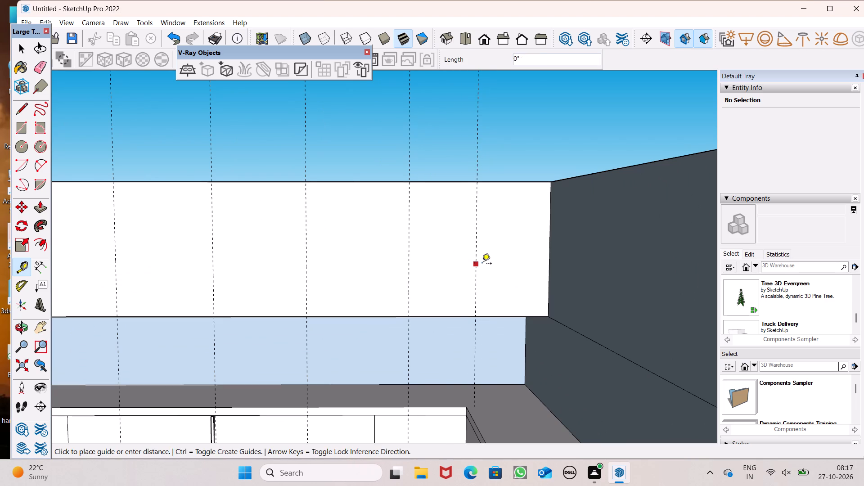
pyautogui.click(481, 268)
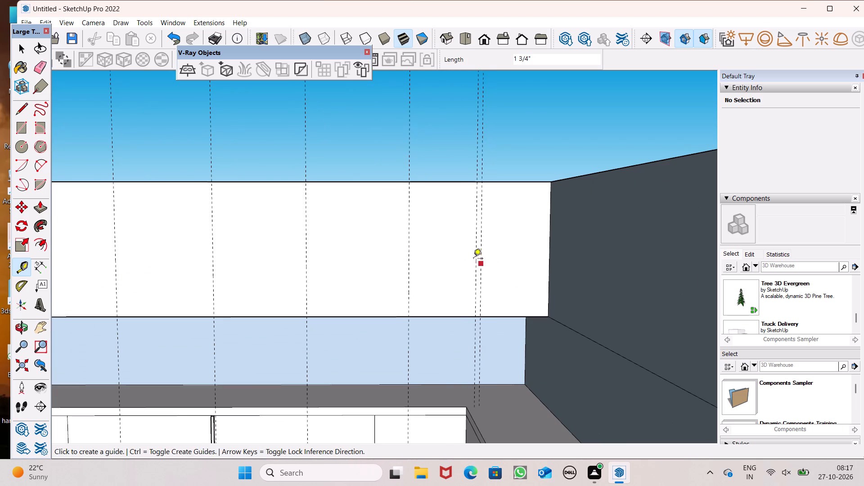
# Draw a 1 3/4" by 4' rectangle between the closely spaced pair of guides near the overhead block's right end.
pyautogui.click(22, 135)
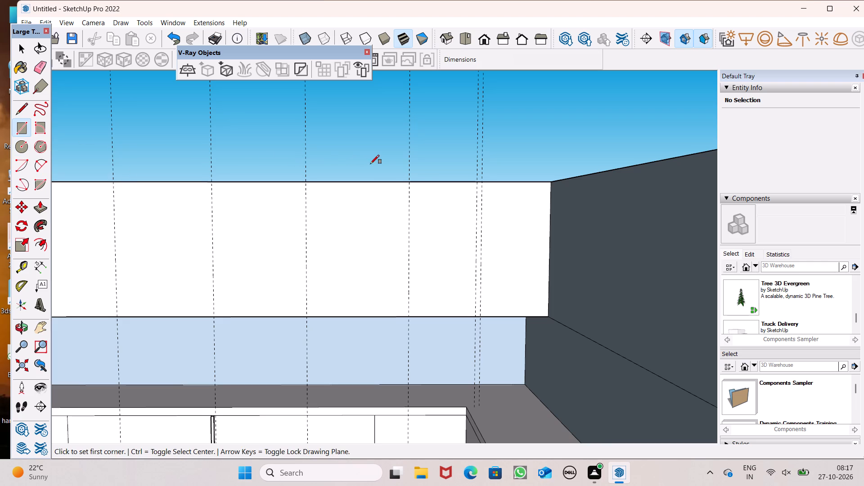
pyautogui.scroll(5, 484, 190)
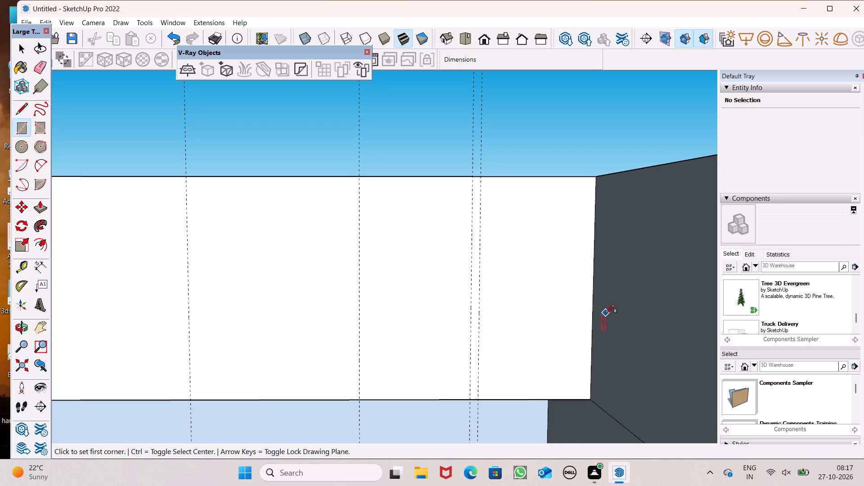
pyautogui.scroll(6, 527, 185)
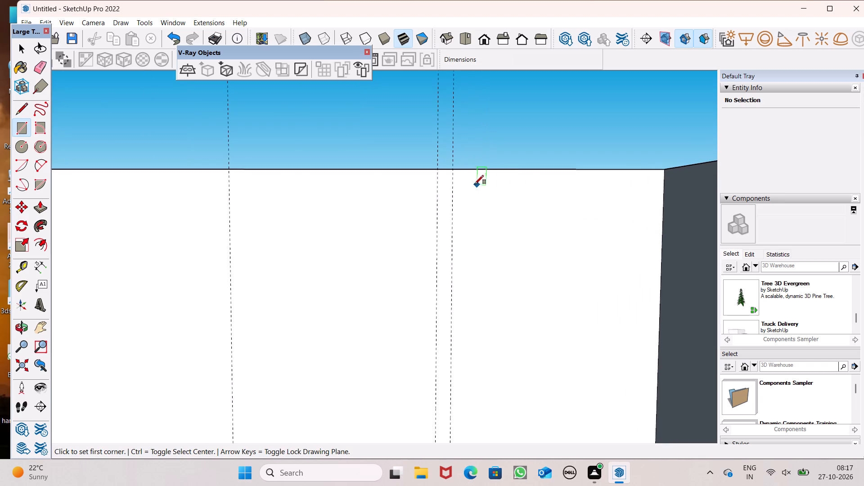
pyautogui.moveTo(436, 171); pyautogui.dragTo(443, 172)
pyautogui.scroll(-6, 516, 159)
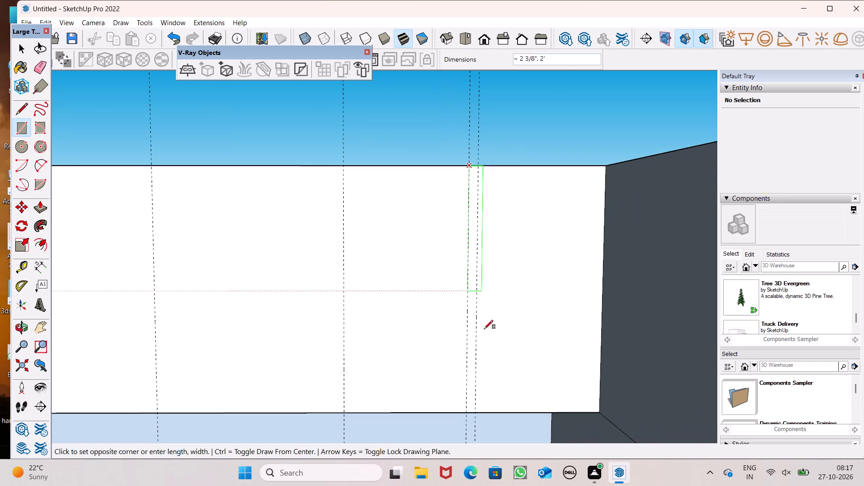
pyautogui.scroll(-3, 494, 357)
pyautogui.scroll(-6, 513, 303)
pyautogui.scroll(6, 496, 363)
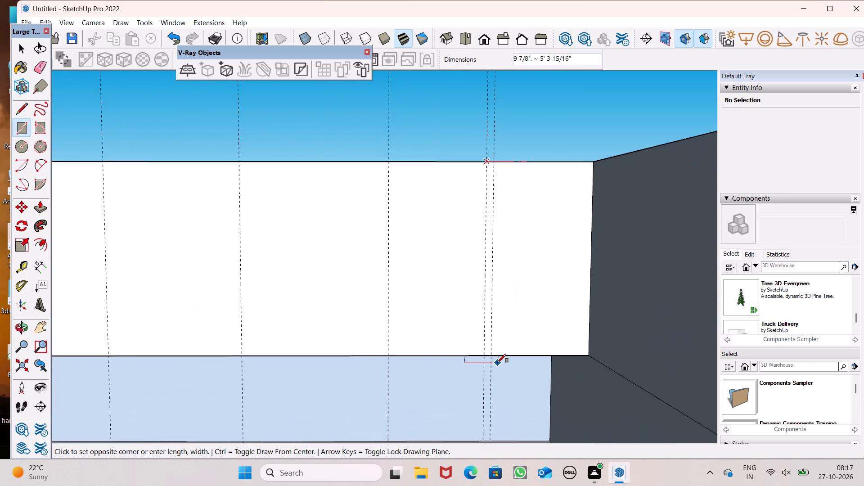
pyautogui.scroll(8, 497, 363)
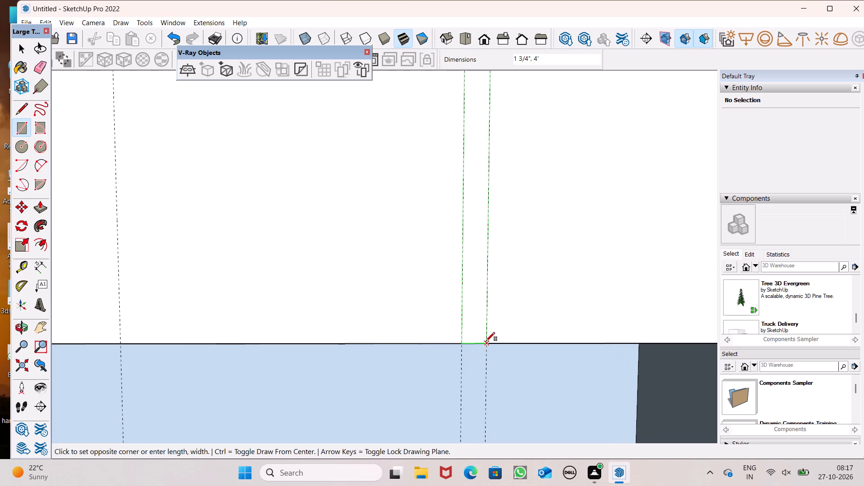
pyautogui.click(486, 341)
# Draw a 1 1/2" by 4' rectangle between the closely spaced pair of guides near the overhead block's left end.
pyautogui.scroll(-13, 562, 339)
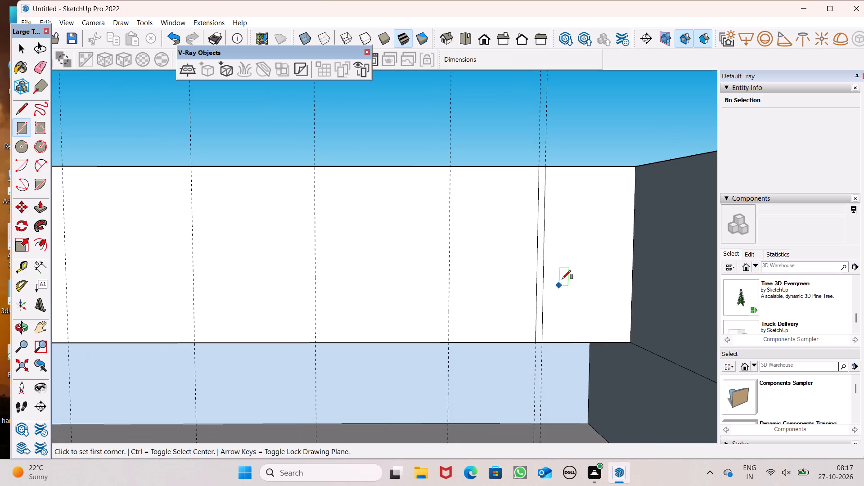
pyautogui.scroll(-7, 547, 194)
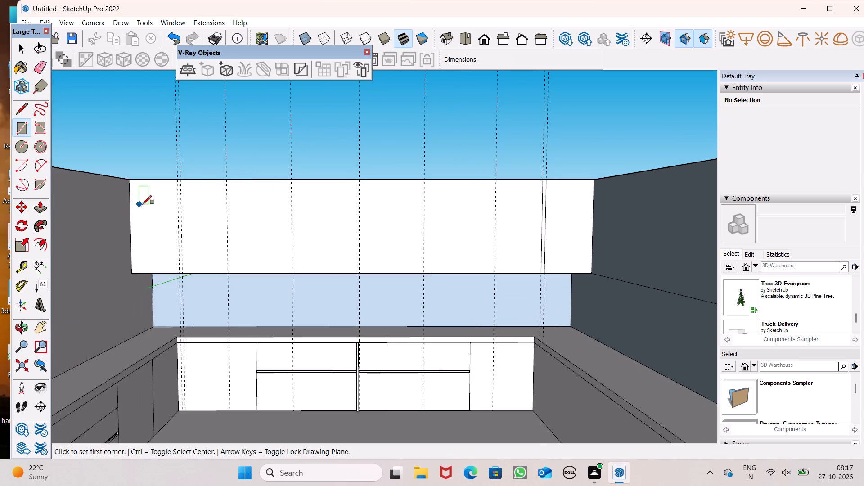
pyautogui.scroll(-1, 152, 207)
pyautogui.moveTo(150, 214); pyautogui.dragTo(186, 239, button='middle')
pyautogui.scroll(7, 113, 224)
pyautogui.scroll(4, 198, 161)
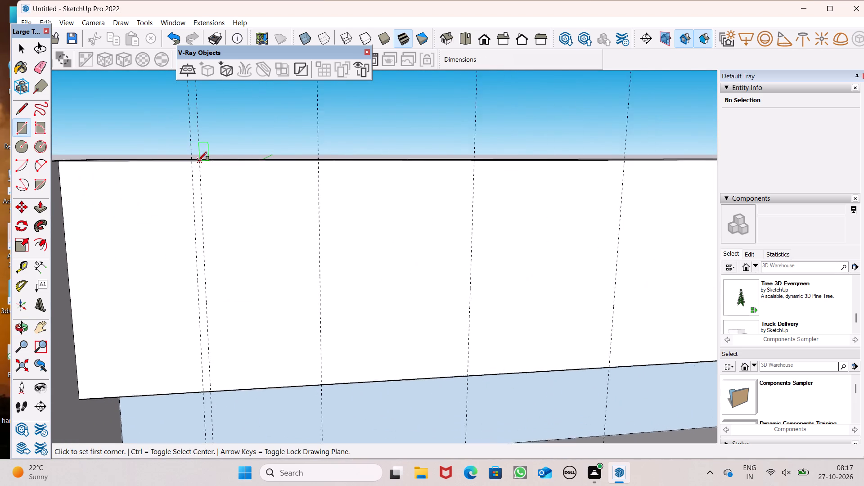
pyautogui.click(190, 161)
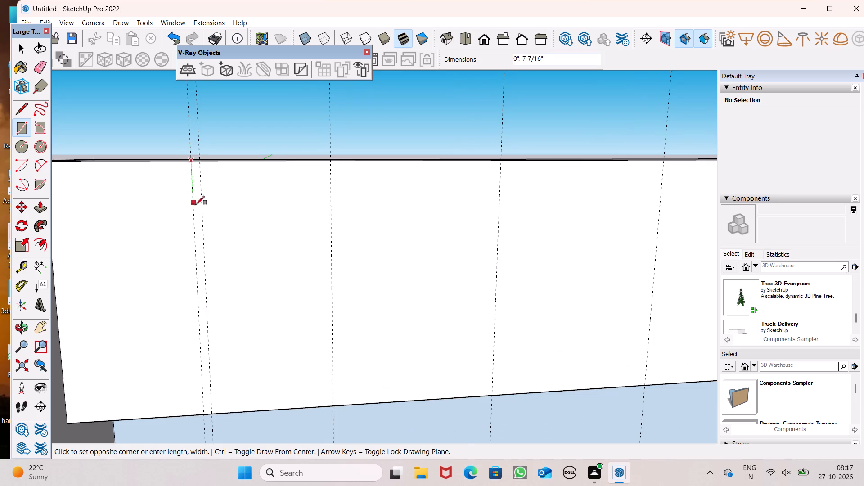
pyautogui.scroll(-8, 196, 215)
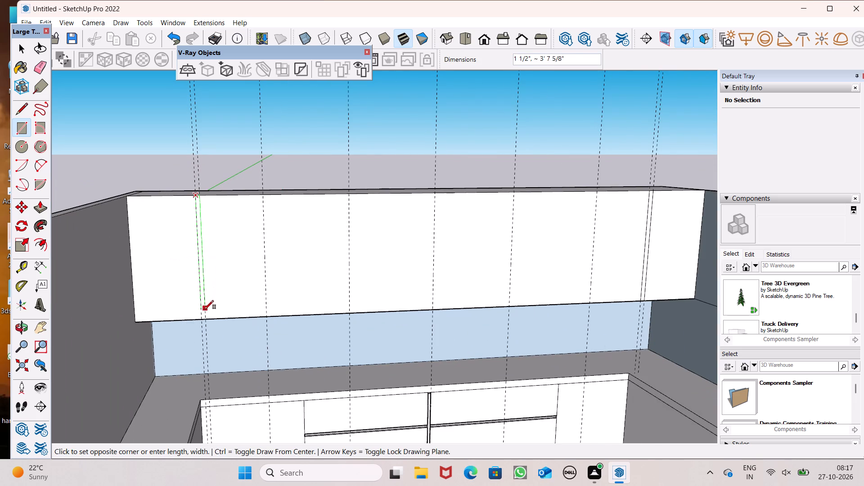
pyautogui.scroll(5, 204, 318)
pyautogui.click(206, 319)
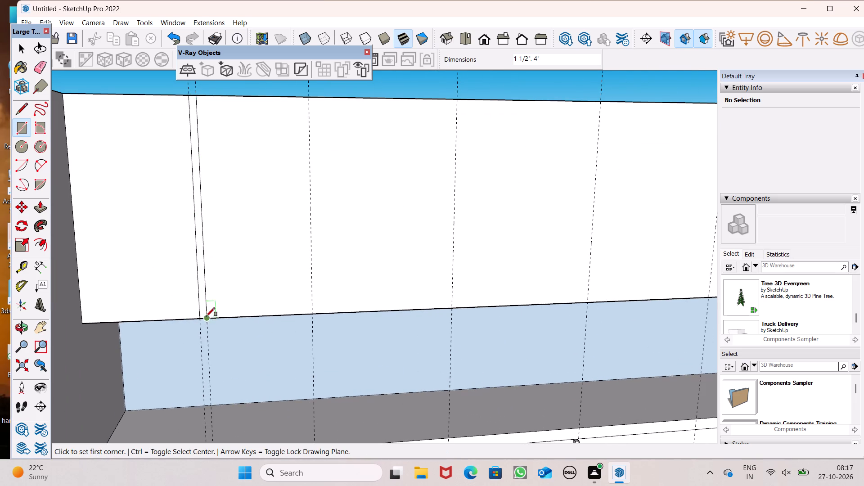
# Draw 4' vertical lines from top to bottom edge of the overhead block's front along the first three single guides from the left.
pyautogui.scroll(-1, 339, 290)
pyautogui.moveTo(486, 295); pyautogui.dragTo(436, 314, button='middle')
pyautogui.scroll(-4, 440, 261)
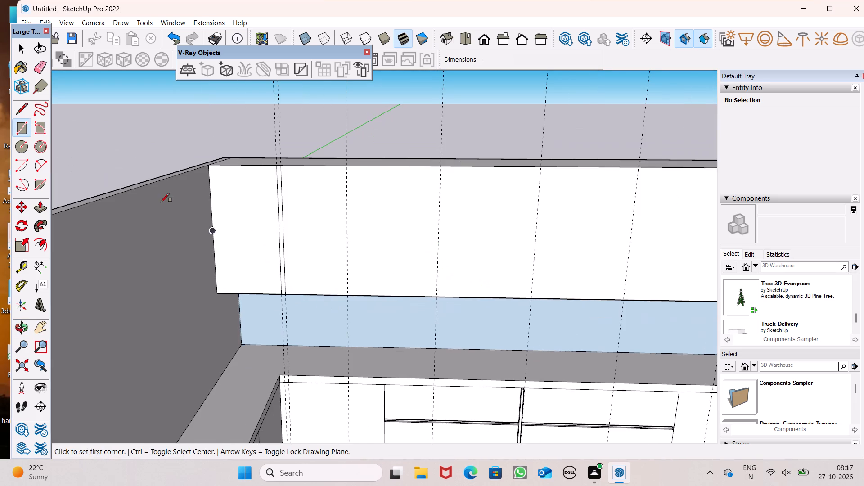
pyautogui.click(18, 105)
pyautogui.moveTo(185, 243); pyautogui.dragTo(217, 204, button='middle')
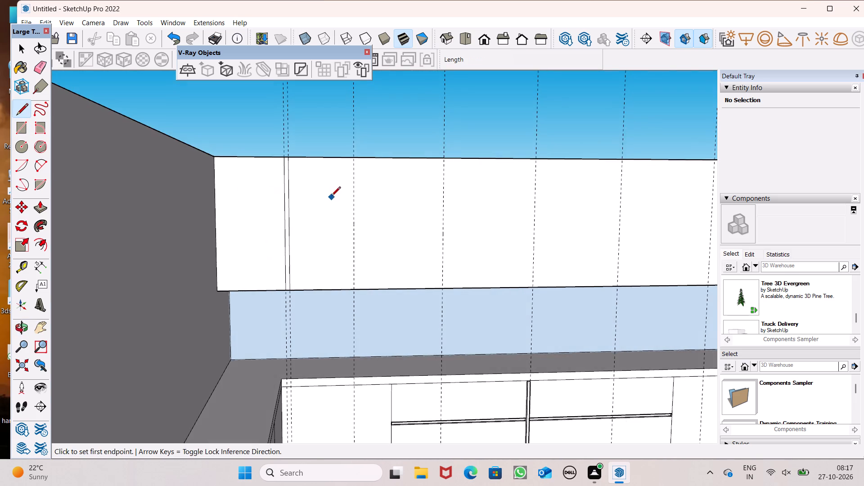
pyautogui.scroll(4, 333, 195)
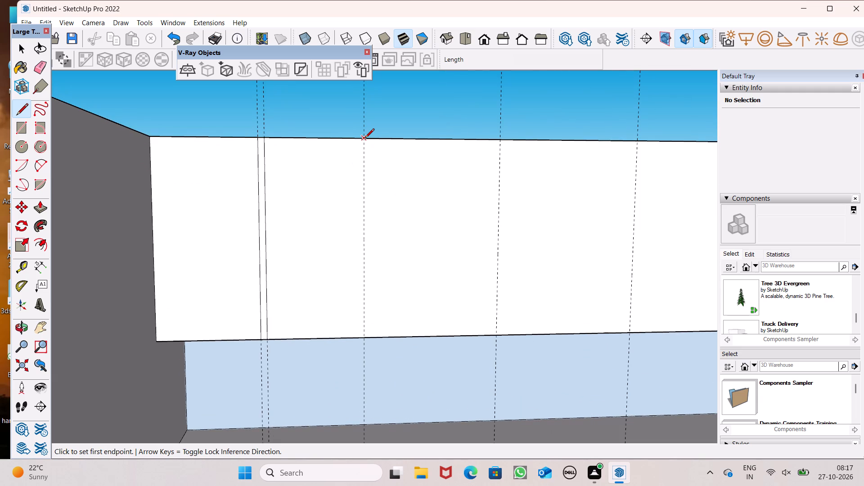
pyautogui.click(364, 138)
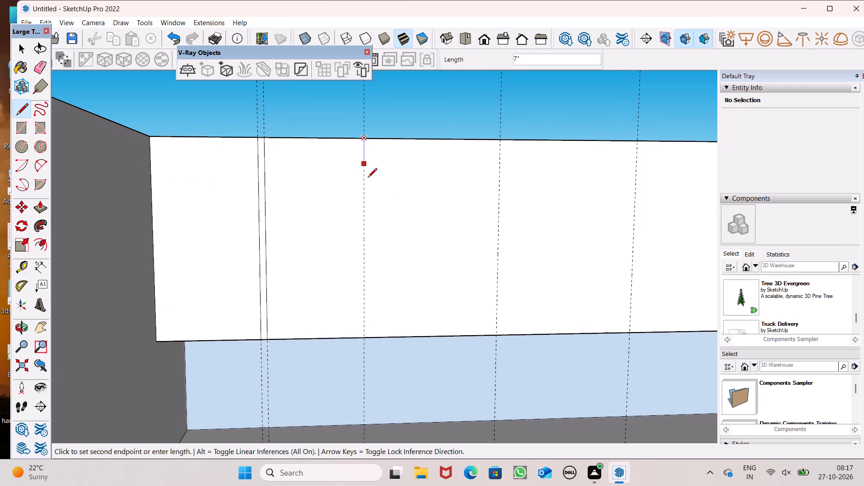
pyautogui.click(364, 338)
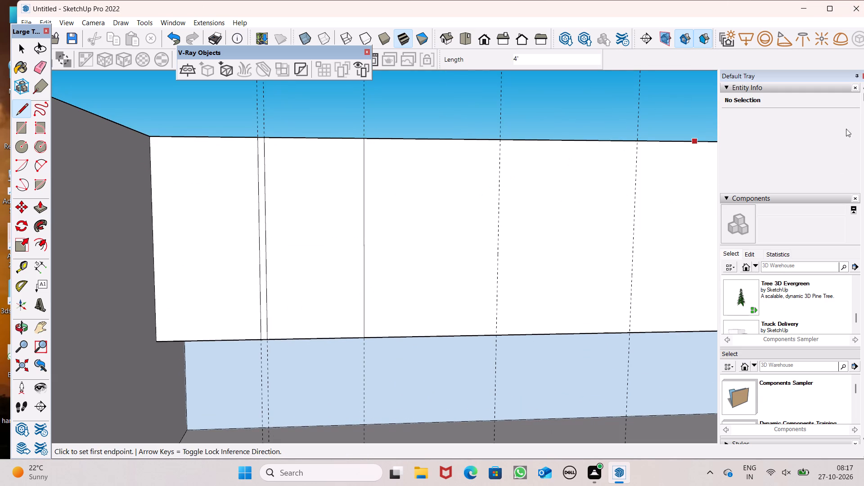
pyautogui.scroll(-6, 451, 172)
pyautogui.scroll(4, 573, 180)
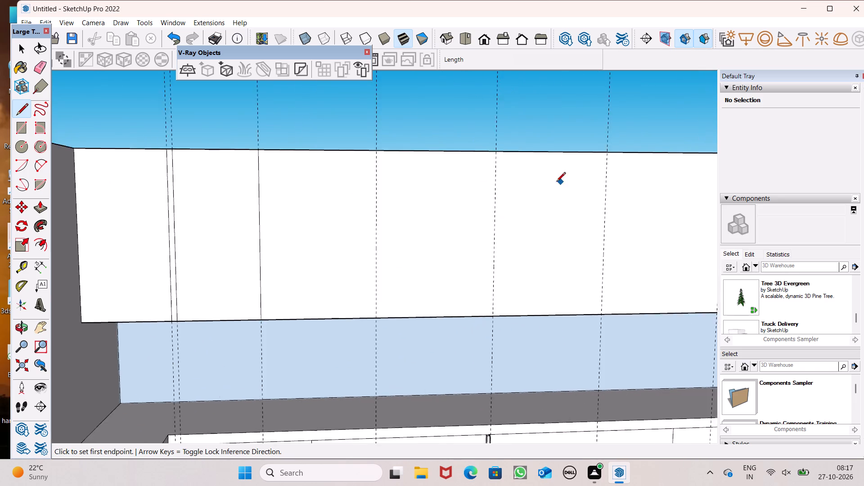
pyautogui.scroll(2, 556, 182)
pyautogui.click(335, 145)
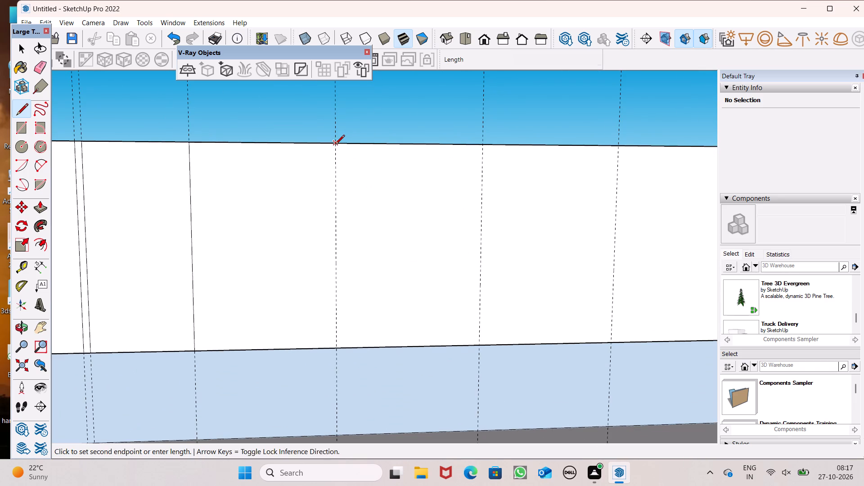
pyautogui.click(340, 348)
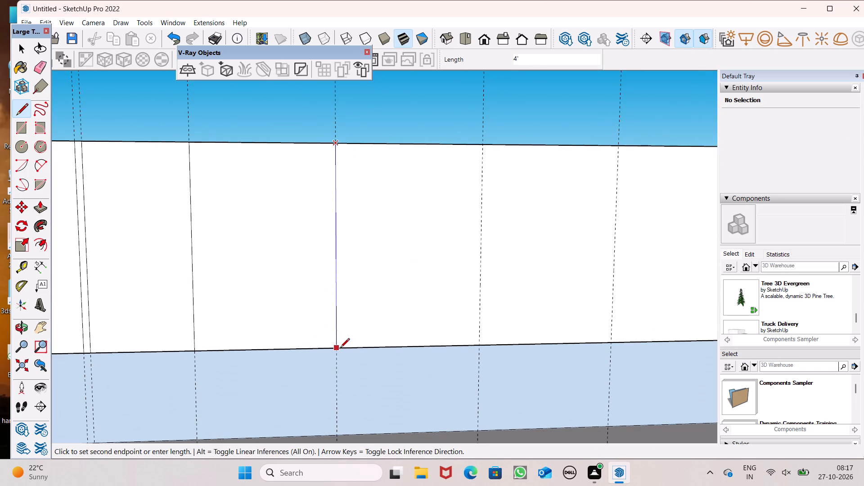
pyautogui.click(484, 148)
pyautogui.click(484, 342)
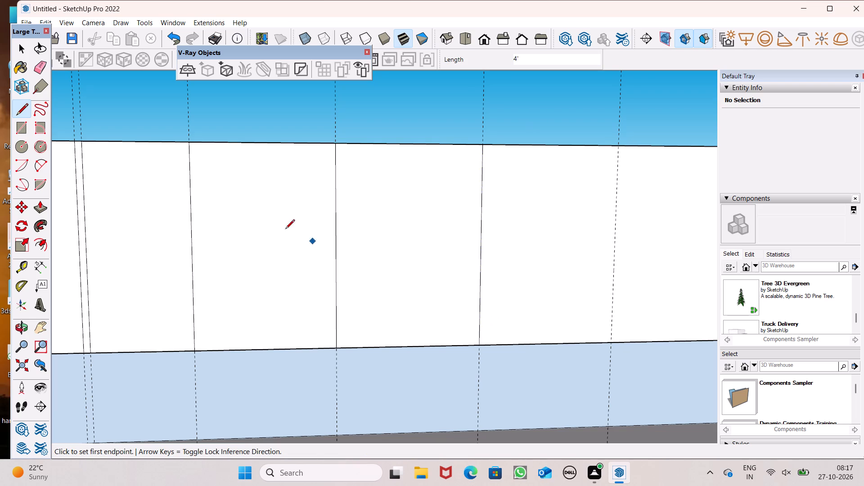
# Draw 4' vertical lines along the two remaining single guides on the right half of the overhead block's front.
pyautogui.scroll(-4, 245, 235)
pyautogui.scroll(5, 447, 195)
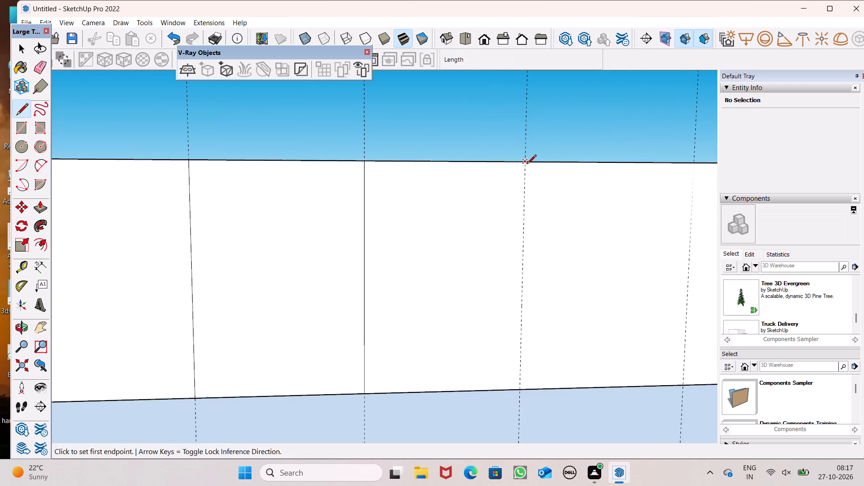
pyautogui.click(527, 165)
pyautogui.moveTo(519, 389); pyautogui.dragTo(519, 380)
pyautogui.scroll(-6, 373, 146)
pyautogui.scroll(4, 572, 123)
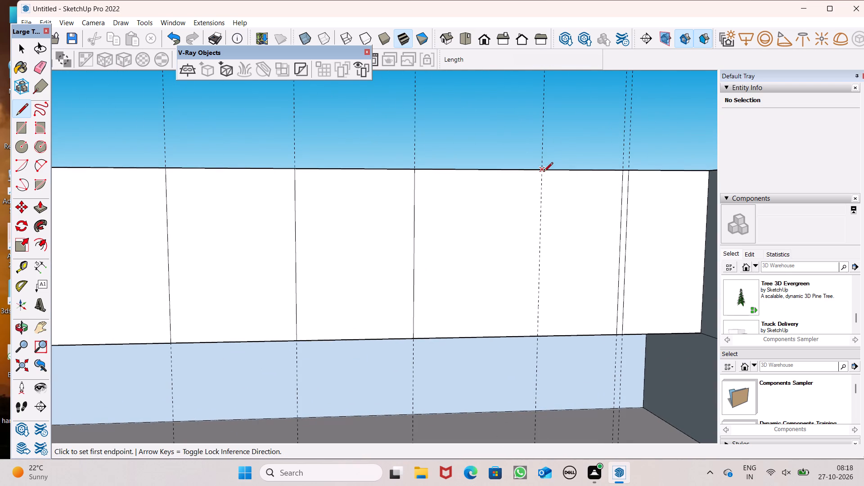
pyautogui.click(541, 170)
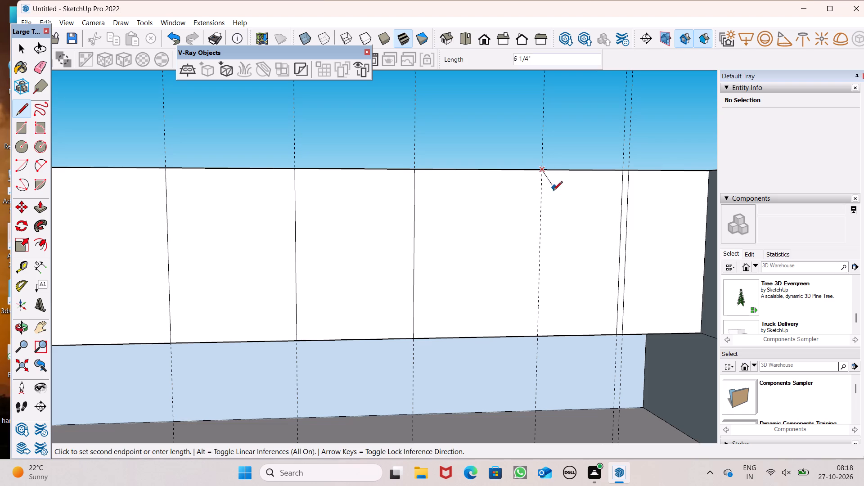
pyautogui.moveTo(536, 337); pyautogui.dragTo(535, 321)
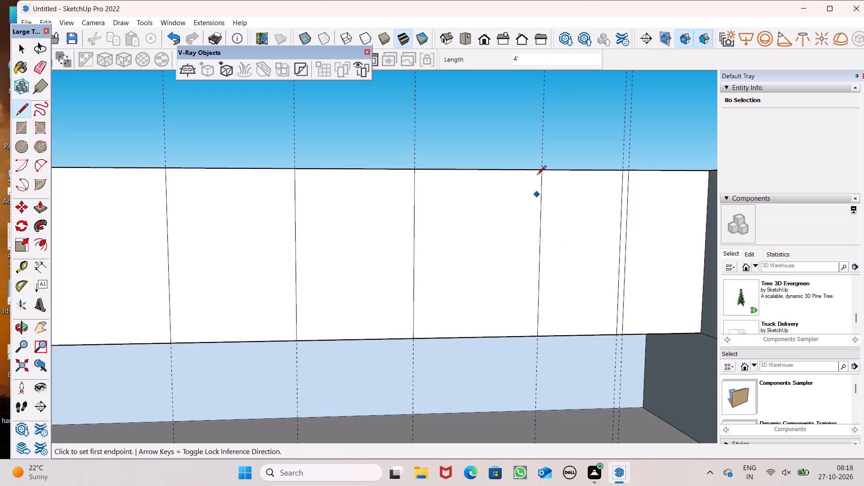
# Draw a 5' 7 3/4" horizontal line just above the overhead block's bottom edge, across its two middle door panels.
pyautogui.scroll(-8, 541, 161)
pyautogui.scroll(-2, 535, 206)
pyautogui.moveTo(509, 258); pyautogui.dragTo(479, 292, button='middle')
pyautogui.middleClick(479, 292)
pyautogui.moveTo(479, 292); pyautogui.dragTo(501, 280, button='middle')
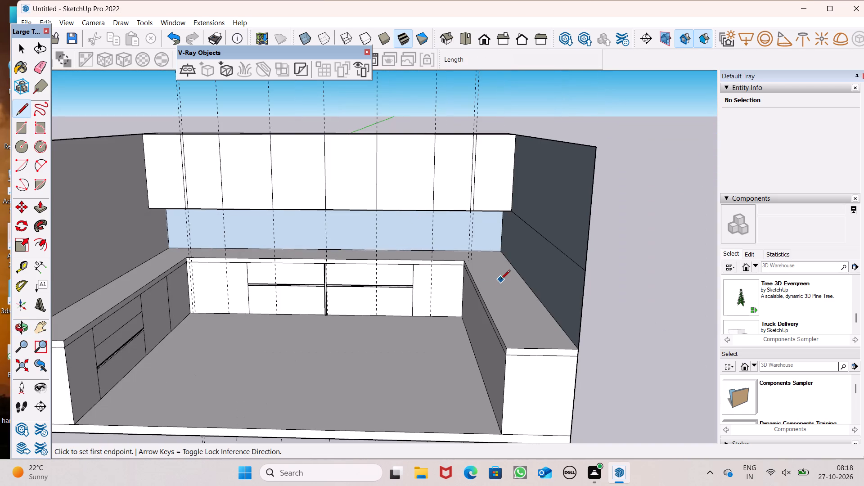
pyautogui.moveTo(501, 280); pyautogui.dragTo(507, 270, button='middle')
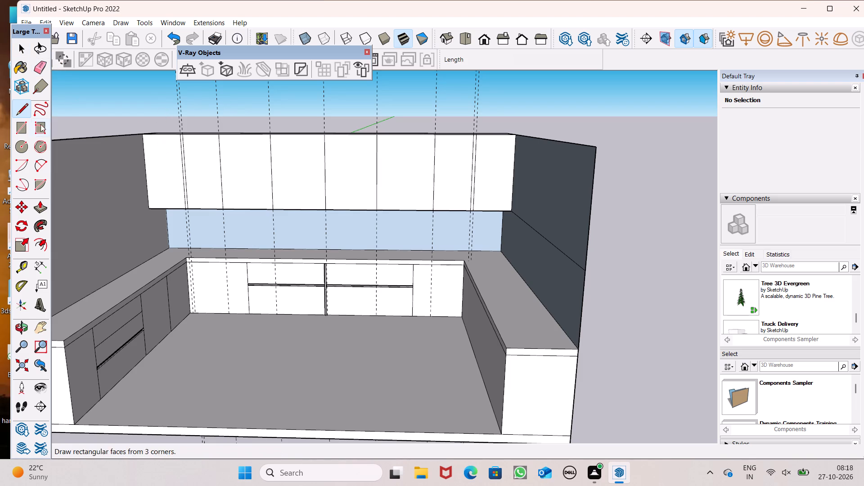
pyautogui.click(25, 108)
pyautogui.scroll(3, 302, 259)
pyautogui.moveTo(336, 230); pyautogui.dragTo(346, 226, button='middle')
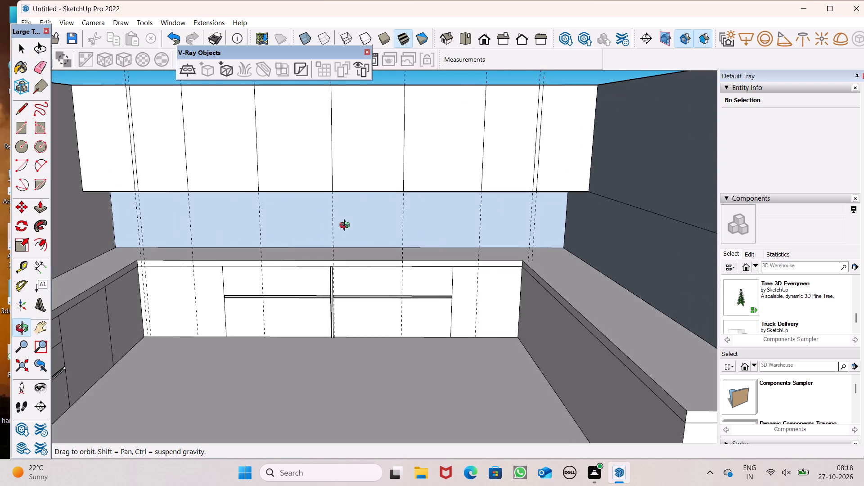
pyautogui.moveTo(346, 226); pyautogui.dragTo(337, 210, button='middle')
pyautogui.scroll(2, 284, 165)
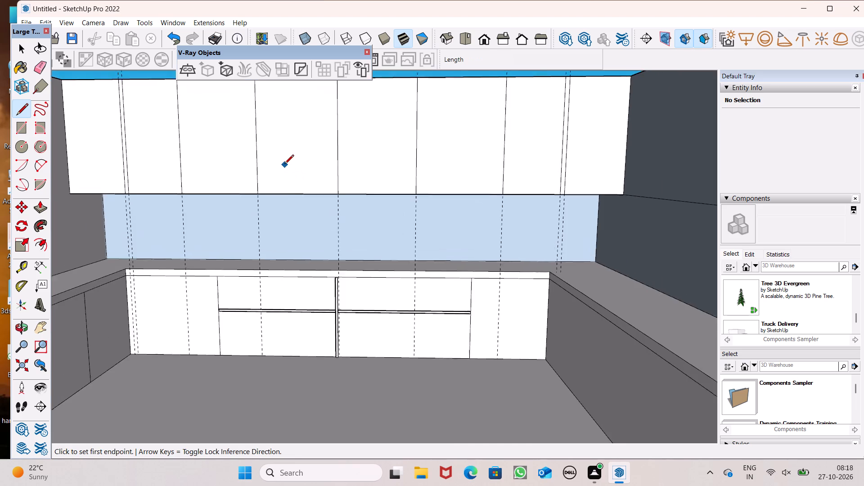
pyautogui.scroll(4, 284, 165)
pyautogui.scroll(5, 249, 208)
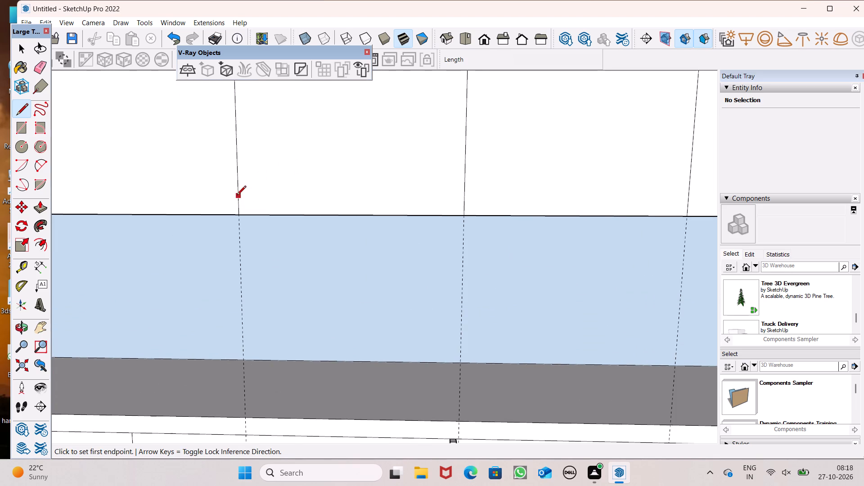
pyautogui.moveTo(237, 196); pyautogui.dragTo(266, 194)
pyautogui.click(691, 191)
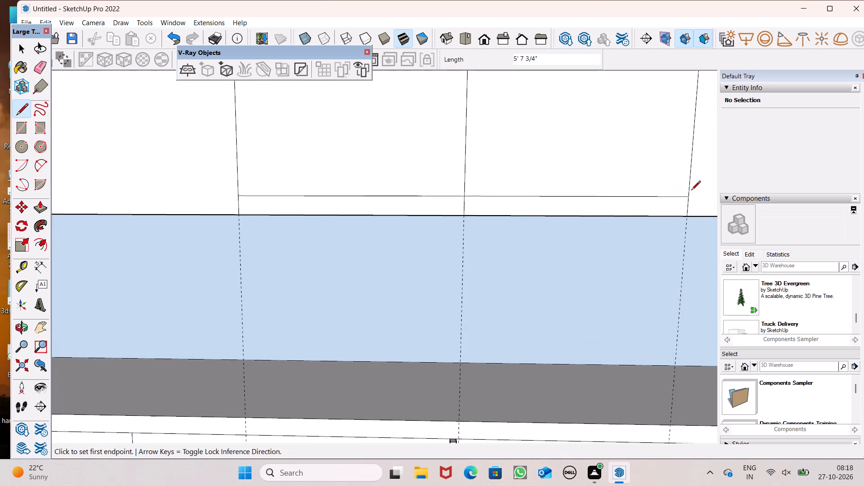
# Erase the short vertical line segment below the new horizontal line, between the two middle overhead door panels.
pyautogui.moveTo(32, 70); pyautogui.dragTo(45, 69)
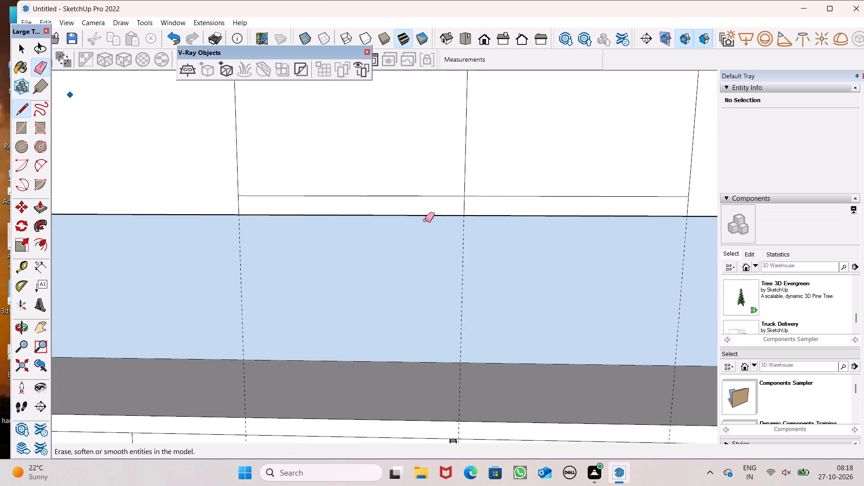
pyautogui.moveTo(480, 209); pyautogui.dragTo(463, 208)
# Erase all the vertical dashed guides crossing the overhead block.
pyautogui.scroll(-8, 550, 257)
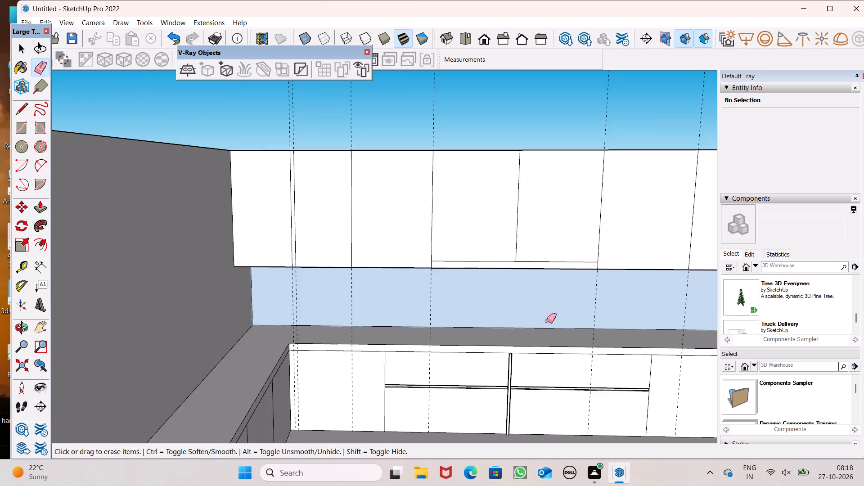
pyautogui.scroll(-9, 547, 321)
pyautogui.moveTo(389, 121); pyautogui.dragTo(671, 135)
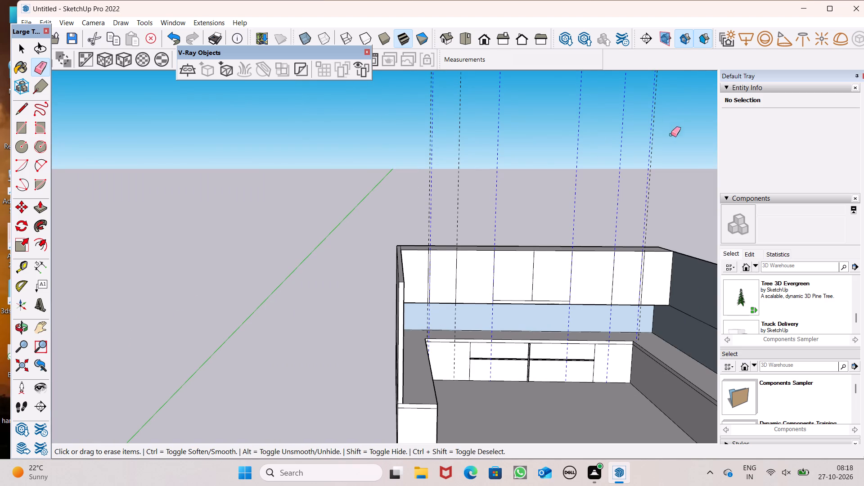
pyautogui.moveTo(671, 135); pyautogui.dragTo(434, 188)
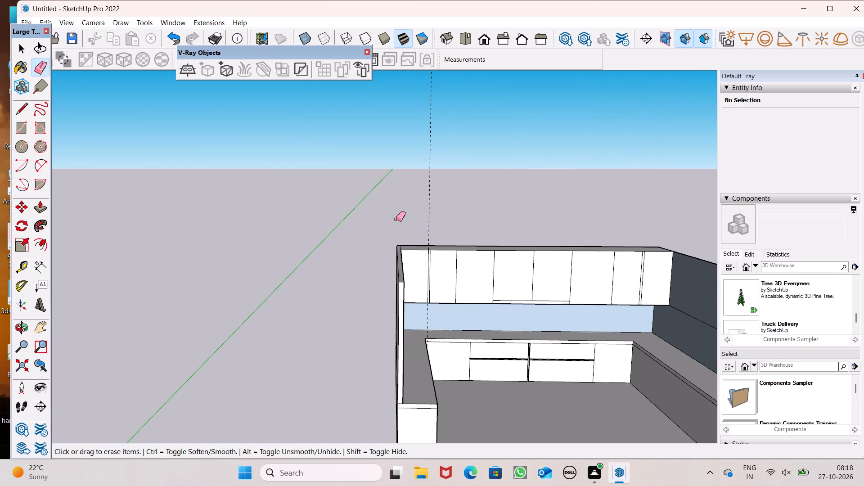
pyautogui.moveTo(397, 218); pyautogui.dragTo(444, 202)
# Paint the narrow strip beneath the two middle overhead door panels with Color M08.
pyautogui.scroll(-2, 855, 313)
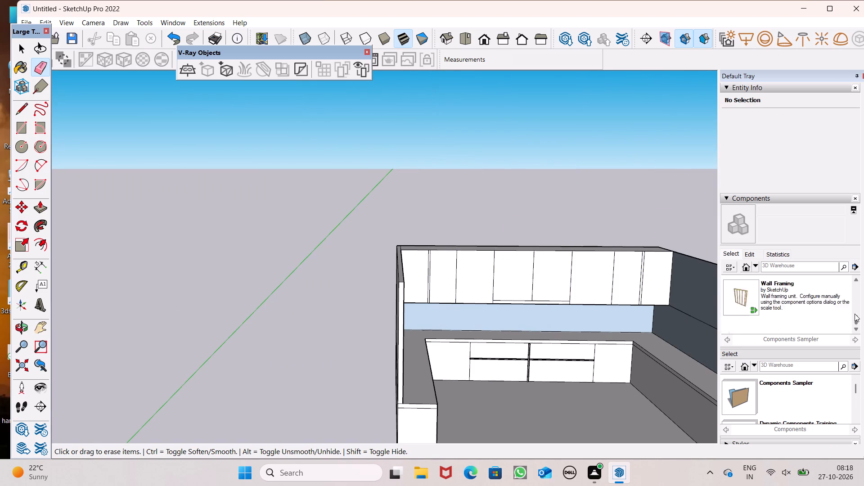
pyautogui.scroll(-4, 855, 314)
pyautogui.scroll(-16, 805, 290)
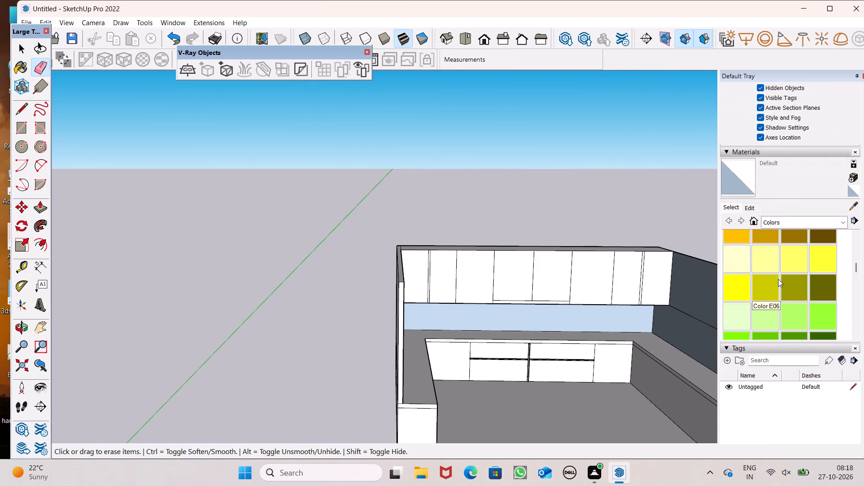
pyautogui.scroll(-14, 778, 279)
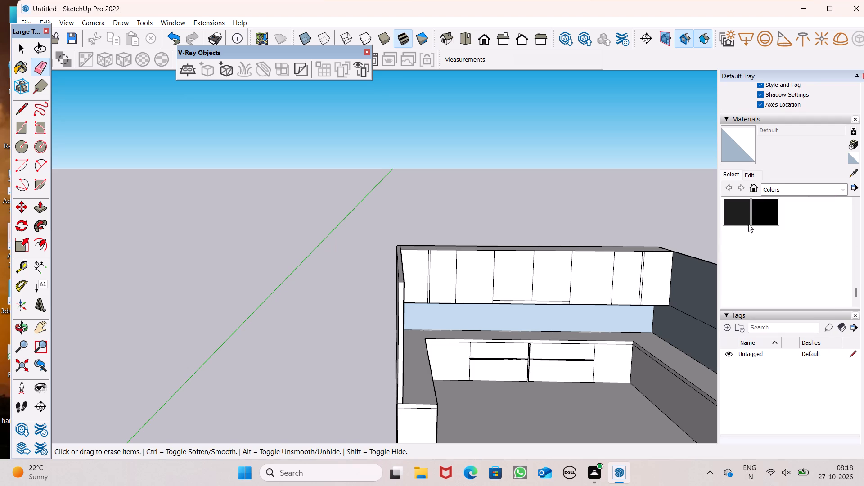
pyautogui.click(743, 220)
pyautogui.scroll(6, 574, 318)
pyautogui.scroll(5, 535, 296)
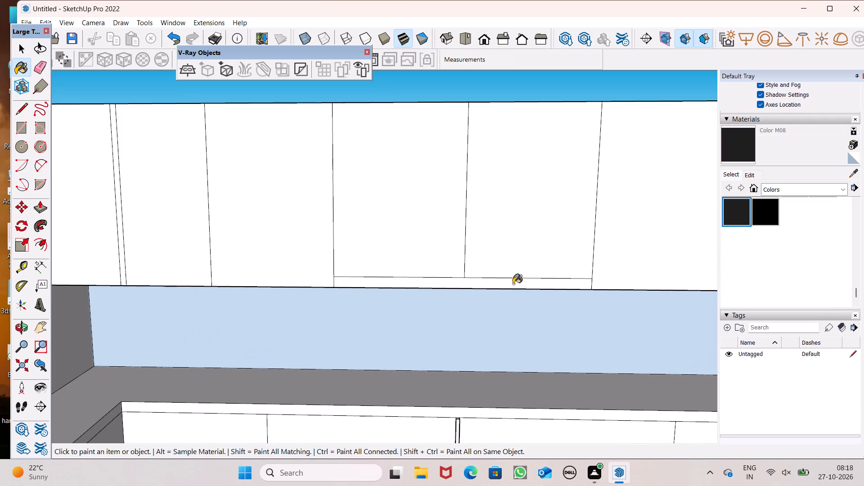
pyautogui.click(513, 284)
# Paint the back, upper and lower faces of the left counter's horizontal groove with Color M08.
pyautogui.scroll(-10, 474, 192)
pyautogui.moveTo(484, 244); pyautogui.dragTo(481, 173, button='middle')
pyautogui.scroll(3, 312, 348)
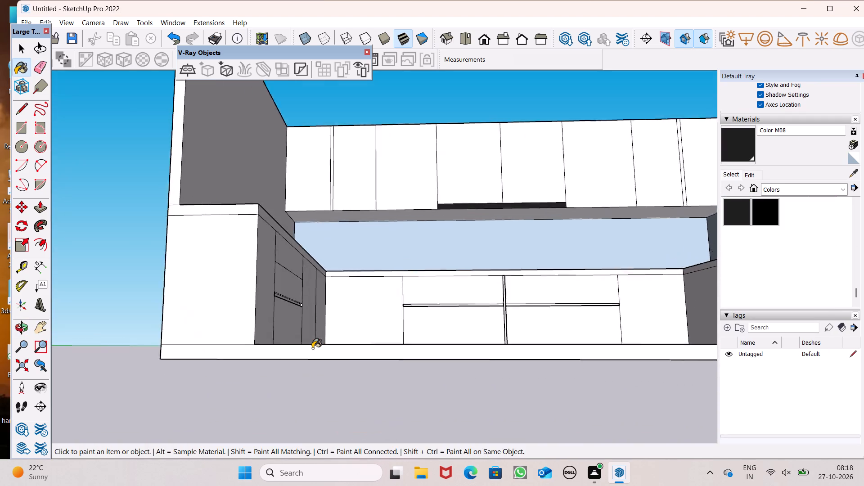
pyautogui.scroll(5, 312, 348)
pyautogui.moveTo(243, 311); pyautogui.dragTo(165, 342, button='middle')
pyautogui.scroll(9, 249, 303)
pyautogui.scroll(8, 316, 245)
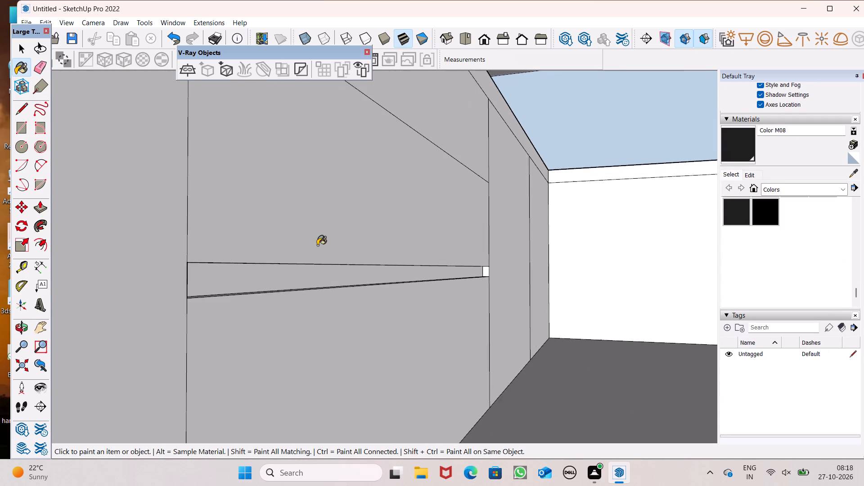
pyautogui.scroll(9, 320, 287)
pyautogui.click(315, 259)
pyautogui.moveTo(327, 259); pyautogui.dragTo(358, 224, button='middle')
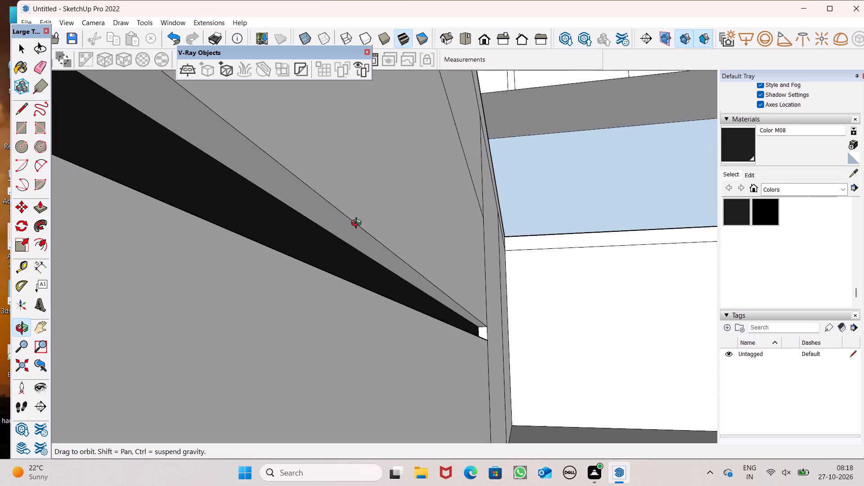
pyautogui.moveTo(358, 224); pyautogui.dragTo(358, 233, button='middle')
pyautogui.click(337, 230)
pyautogui.moveTo(341, 301); pyautogui.dragTo(323, 383, button='middle')
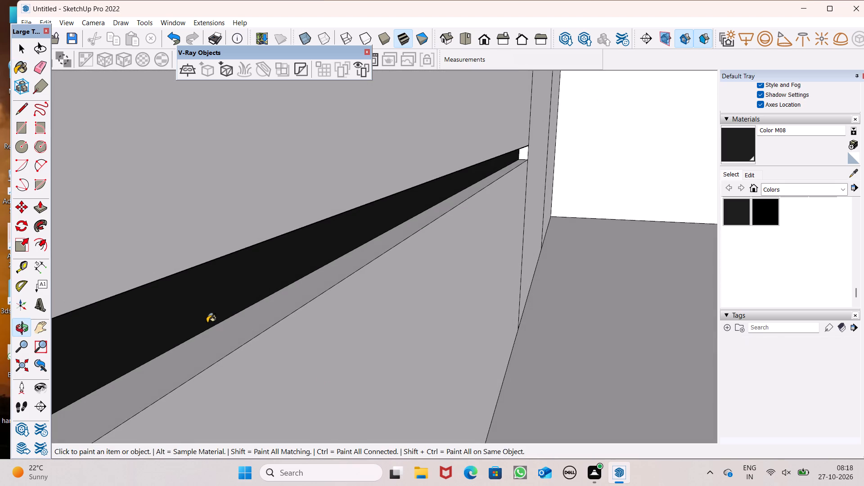
pyautogui.click(224, 334)
# Paint the back and lower faces of the back counter's two horizontal grooves with Color M08.
pyautogui.scroll(-20, 220, 207)
pyautogui.scroll(-8, 220, 207)
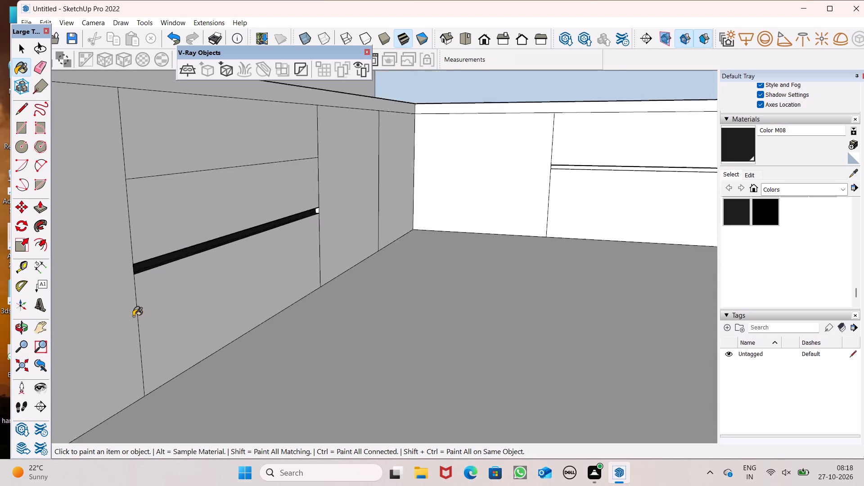
pyautogui.scroll(-2, 133, 316)
pyautogui.moveTo(291, 284); pyautogui.dragTo(374, 339, button='middle')
pyautogui.scroll(-6, 226, 203)
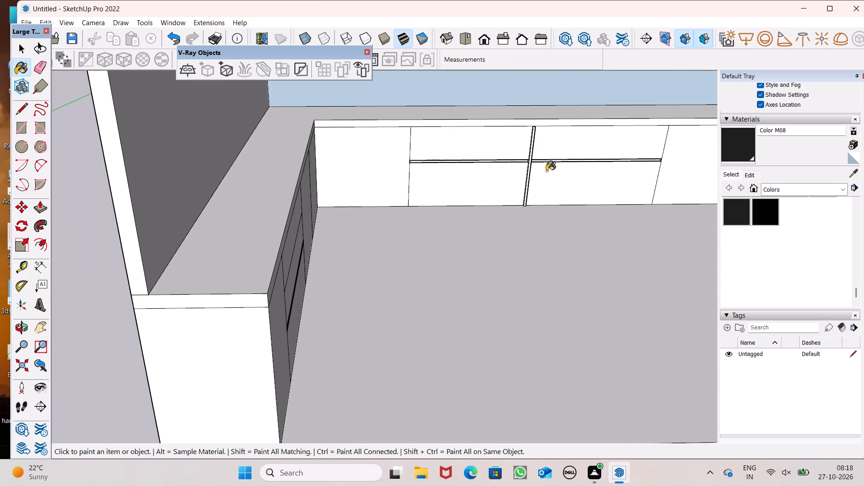
pyautogui.scroll(20, 554, 159)
pyautogui.scroll(6, 521, 152)
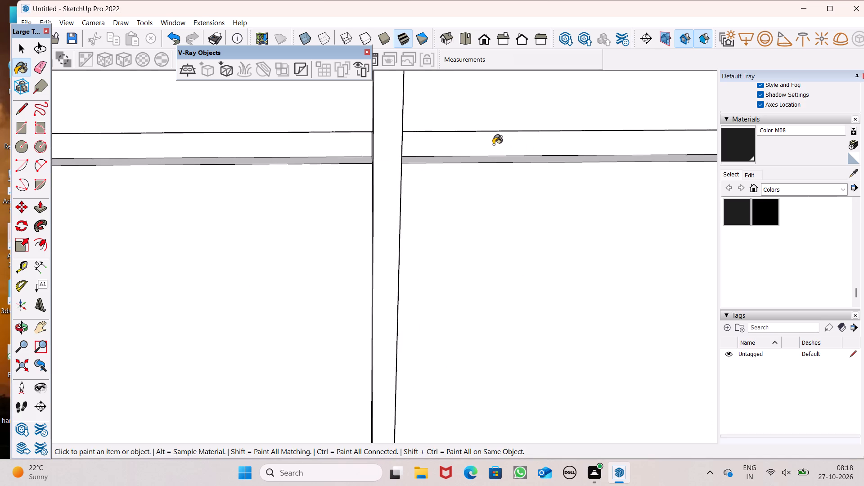
pyautogui.click(478, 131)
pyautogui.click(291, 142)
pyautogui.click(308, 160)
pyautogui.click(486, 158)
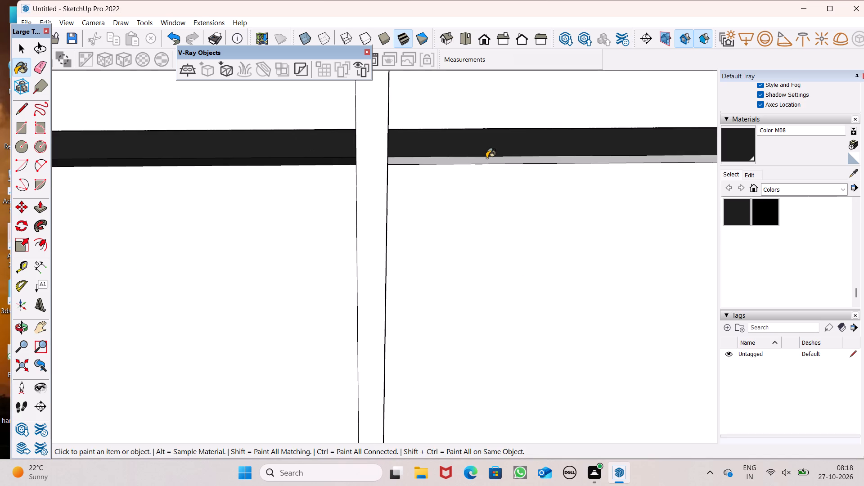
# Paint the upper inner faces of the back counter's two horizontal grooves with Color M08.
pyautogui.scroll(-5, 472, 153)
pyautogui.moveTo(478, 180); pyautogui.dragTo(421, 22, button='middle')
pyautogui.scroll(1, 421, 22)
pyautogui.scroll(6, 432, 169)
pyautogui.middleClick(430, 175)
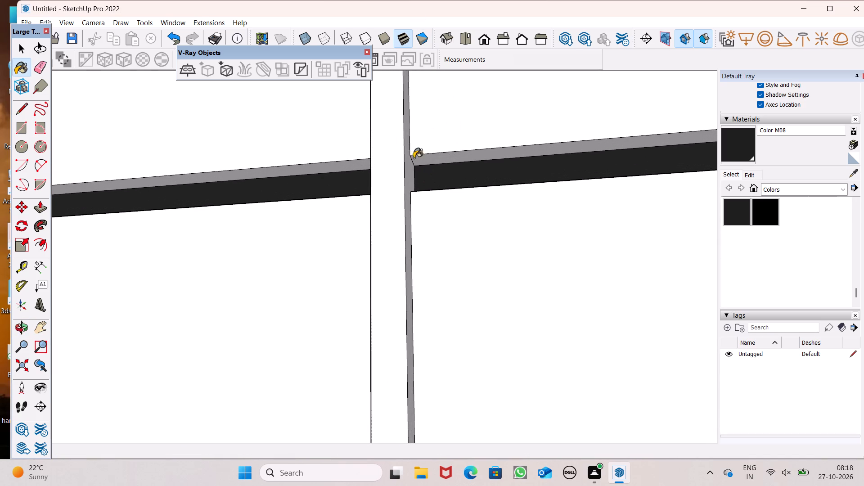
pyautogui.click(442, 158)
pyautogui.click(357, 164)
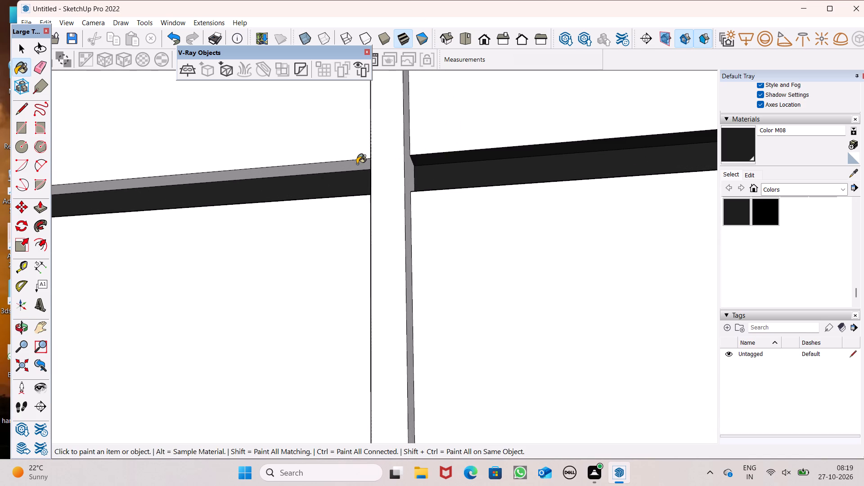
# Examine the painted grooves and the counter fronts from several angles.
pyautogui.scroll(-7, 425, 170)
pyautogui.moveTo(476, 224); pyautogui.dragTo(508, 406, button='middle')
pyautogui.scroll(-7, 351, 229)
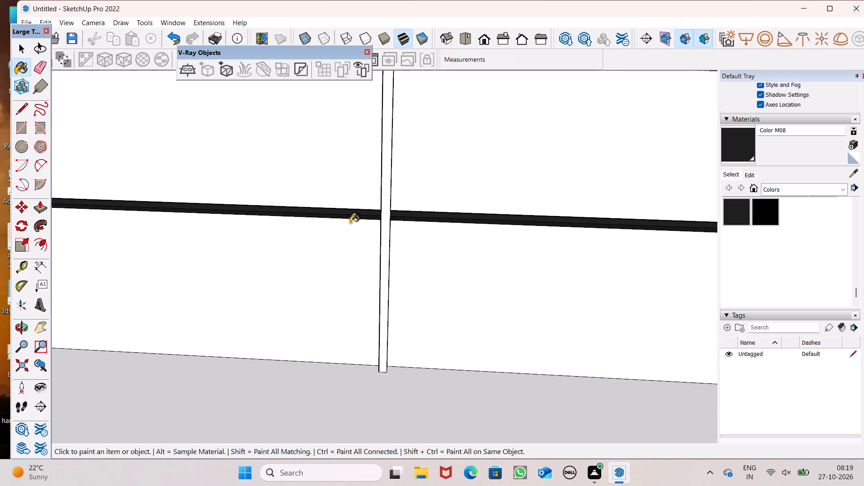
pyautogui.press('space')
pyautogui.scroll(-7, 350, 223)
pyautogui.moveTo(191, 194); pyautogui.dragTo(117, 337, button='middle')
pyautogui.scroll(-3, 99, 181)
pyautogui.moveTo(199, 325); pyautogui.dragTo(224, 310, button='middle')
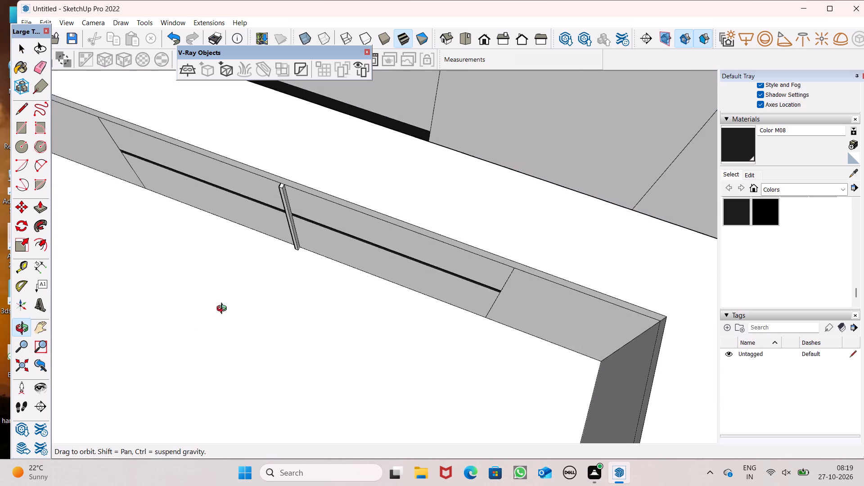
pyautogui.moveTo(224, 310); pyautogui.dragTo(347, 188, button='middle')
pyautogui.scroll(-6, 346, 201)
pyautogui.moveTo(395, 266); pyautogui.dragTo(349, 247, button='middle')
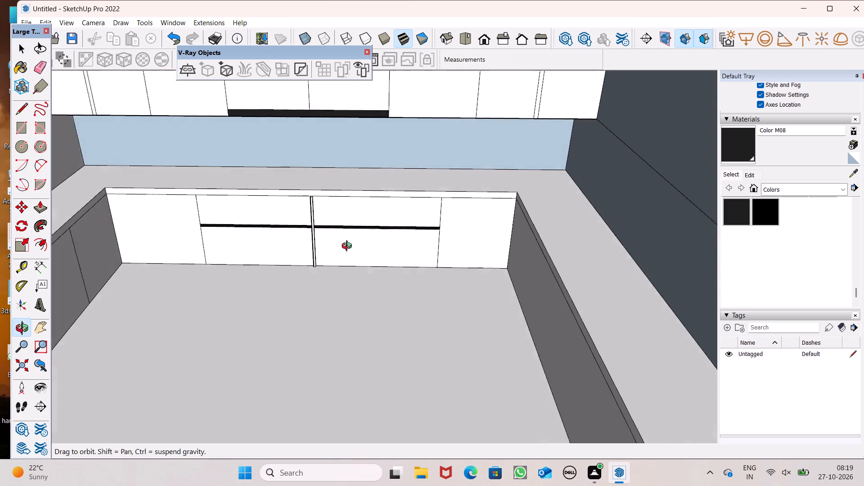
pyautogui.moveTo(349, 247); pyautogui.dragTo(350, 242, button='middle')
pyautogui.scroll(-3, 453, 147)
pyautogui.scroll(3, 68, 191)
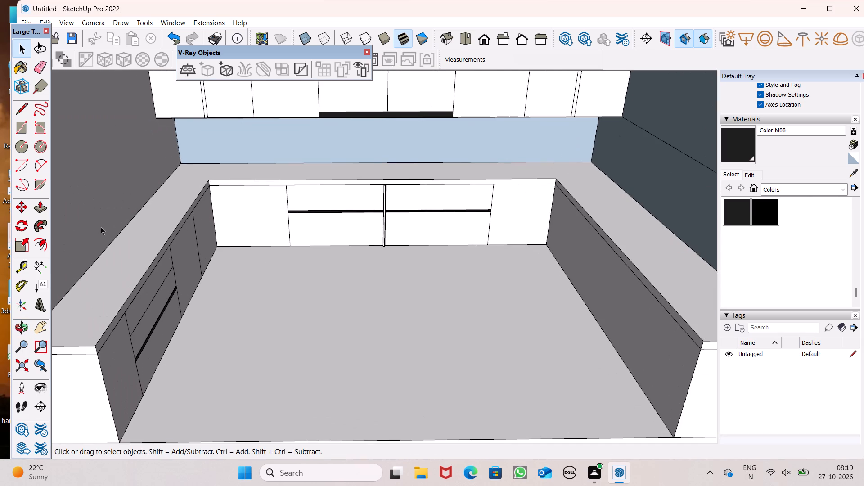
# Offset the outline of the back counter's leftmost front panel inward to form a narrow border.
pyautogui.scroll(1, 225, 248)
pyautogui.moveTo(225, 250); pyautogui.dragTo(236, 213, button='middle')
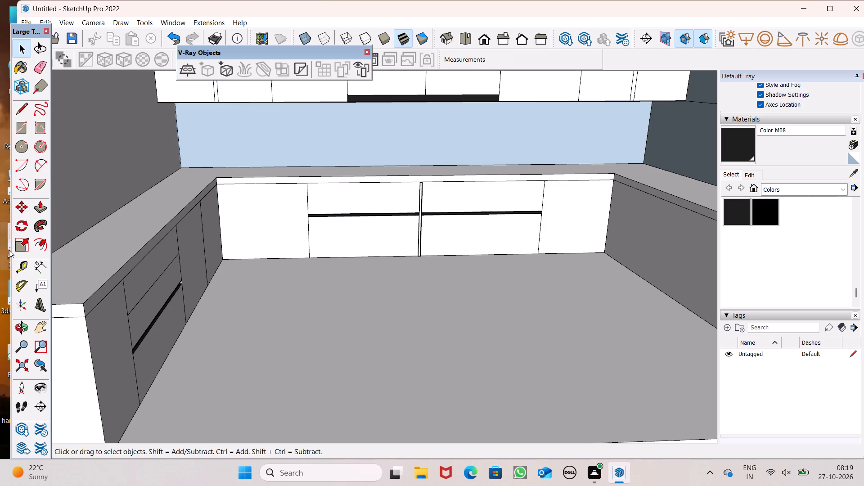
pyautogui.click(40, 245)
pyautogui.scroll(7, 188, 269)
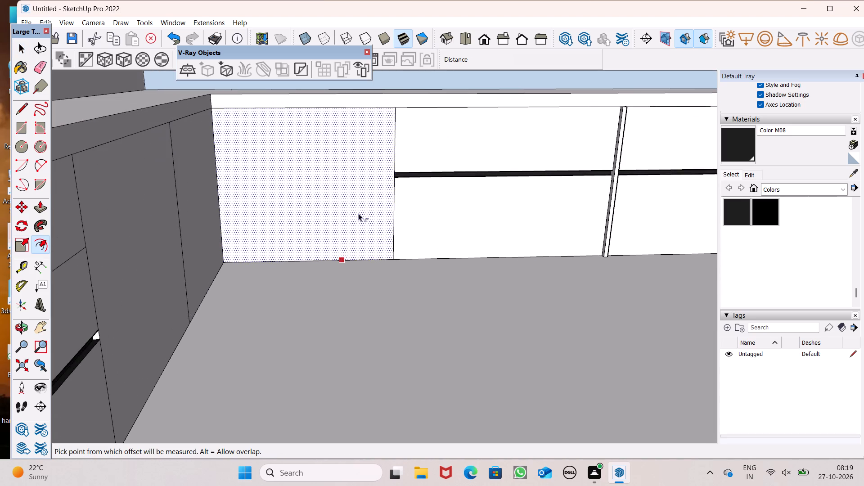
pyautogui.moveTo(389, 237); pyautogui.dragTo(373, 239)
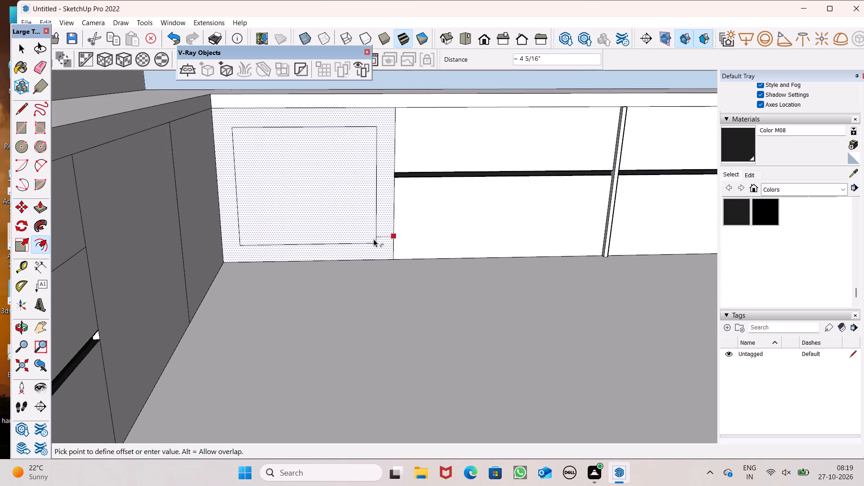
pyautogui.moveTo(373, 239); pyautogui.dragTo(382, 242)
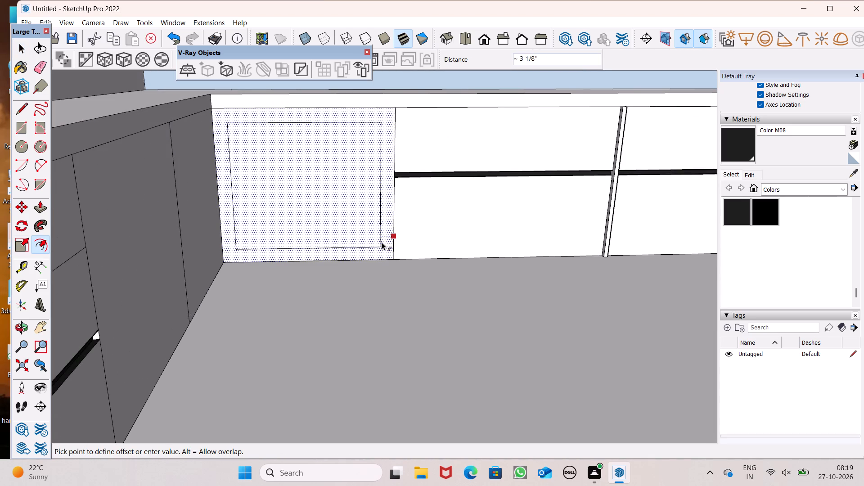
pyautogui.moveTo(382, 242); pyautogui.dragTo(386, 251)
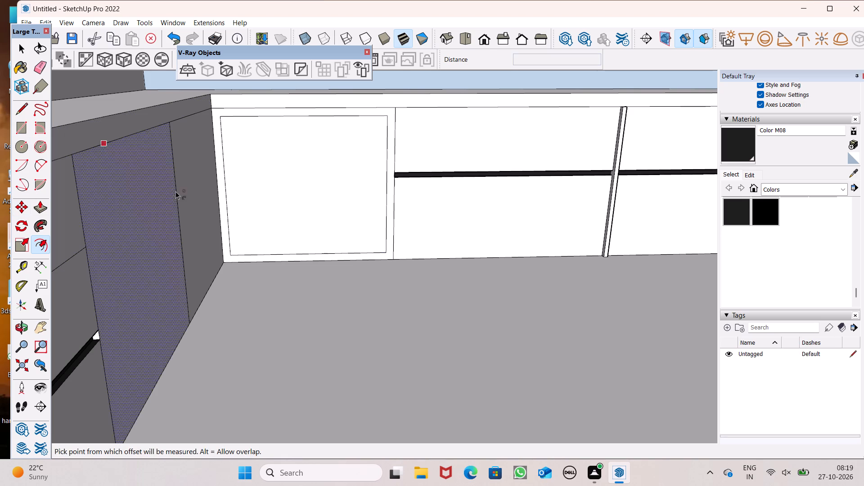
# Paint the narrow border around the back counter's leftmost front panel with Color M08.
pyautogui.click(739, 141)
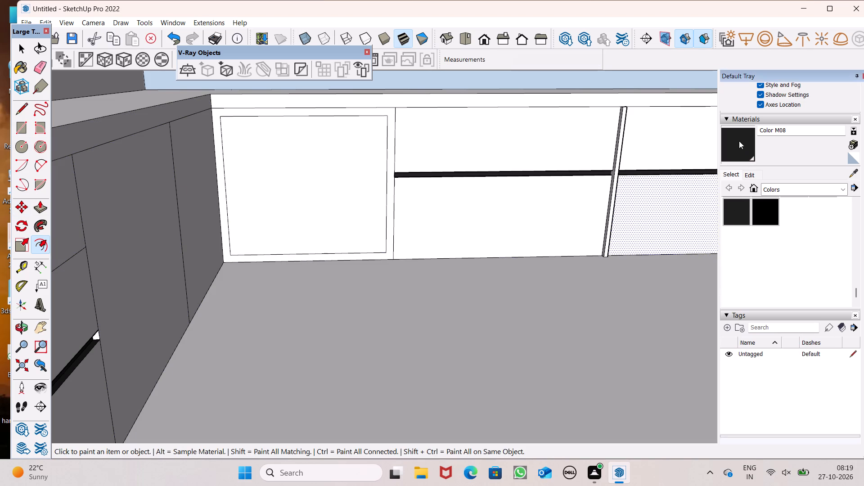
pyautogui.scroll(4, 379, 202)
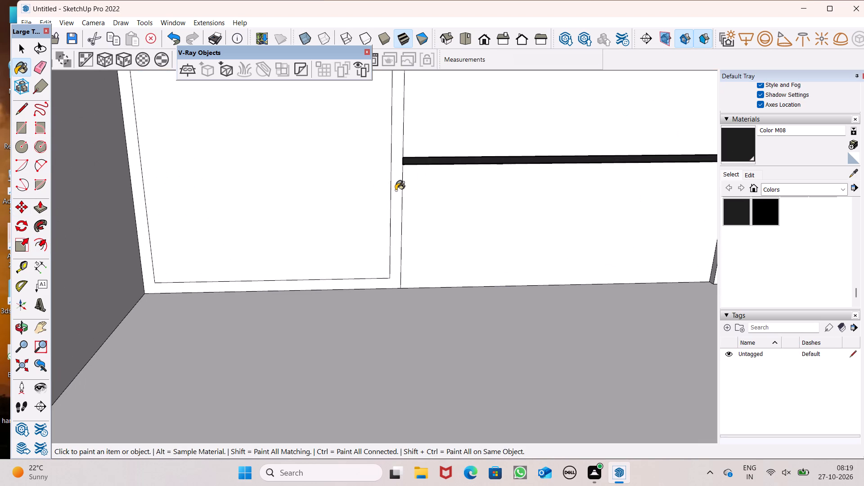
pyautogui.click(396, 190)
pyautogui.scroll(-7, 401, 287)
pyautogui.moveTo(461, 319); pyautogui.dragTo(424, 293, button='middle')
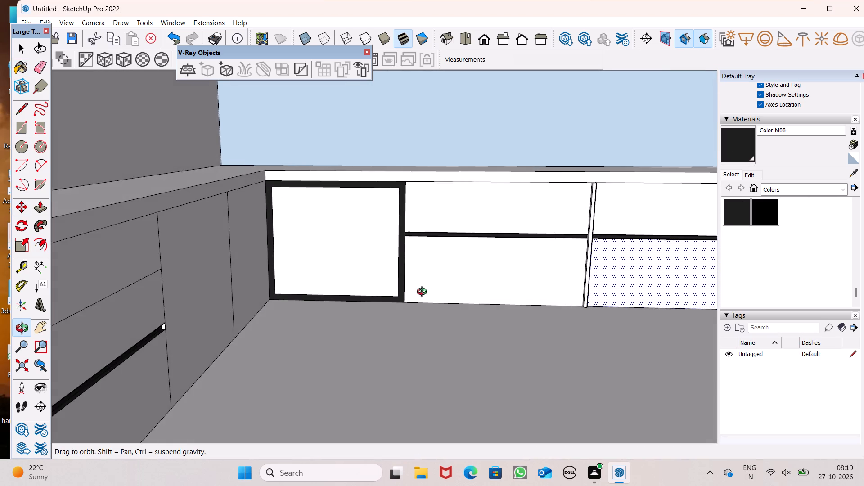
pyautogui.moveTo(424, 293); pyautogui.dragTo(439, 323, button='middle')
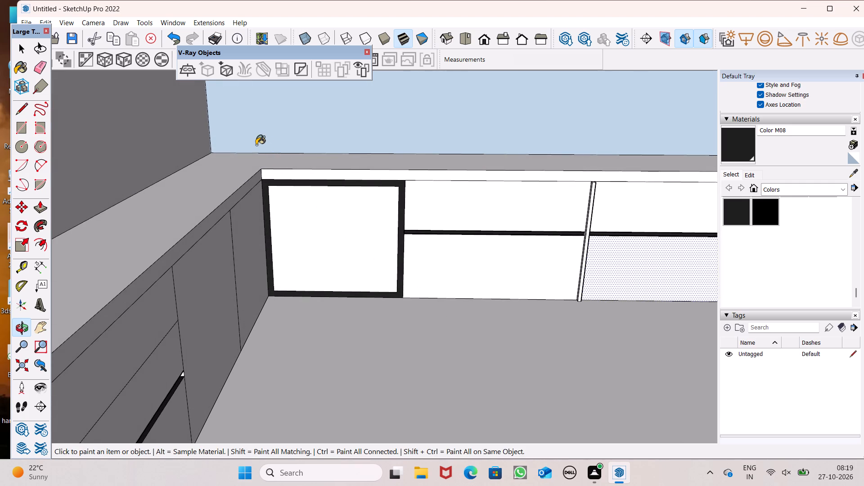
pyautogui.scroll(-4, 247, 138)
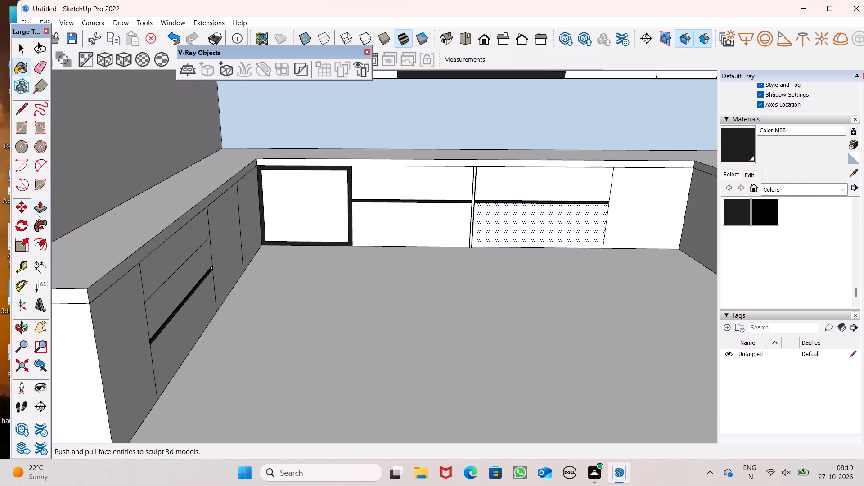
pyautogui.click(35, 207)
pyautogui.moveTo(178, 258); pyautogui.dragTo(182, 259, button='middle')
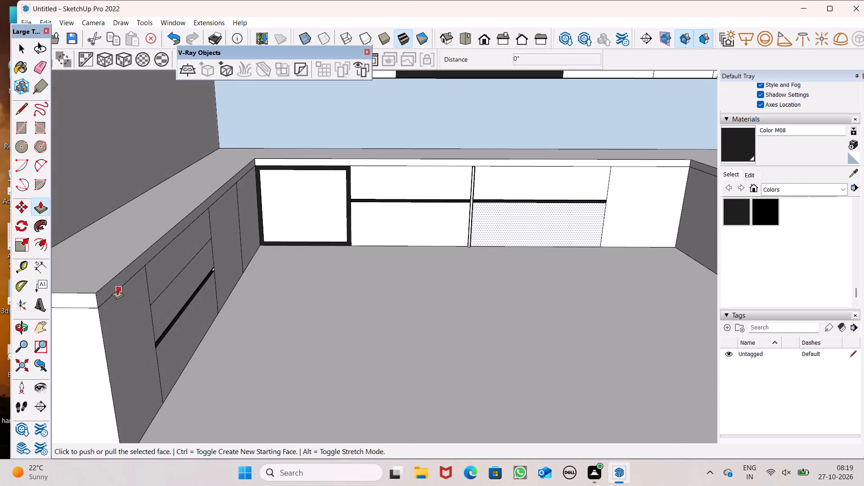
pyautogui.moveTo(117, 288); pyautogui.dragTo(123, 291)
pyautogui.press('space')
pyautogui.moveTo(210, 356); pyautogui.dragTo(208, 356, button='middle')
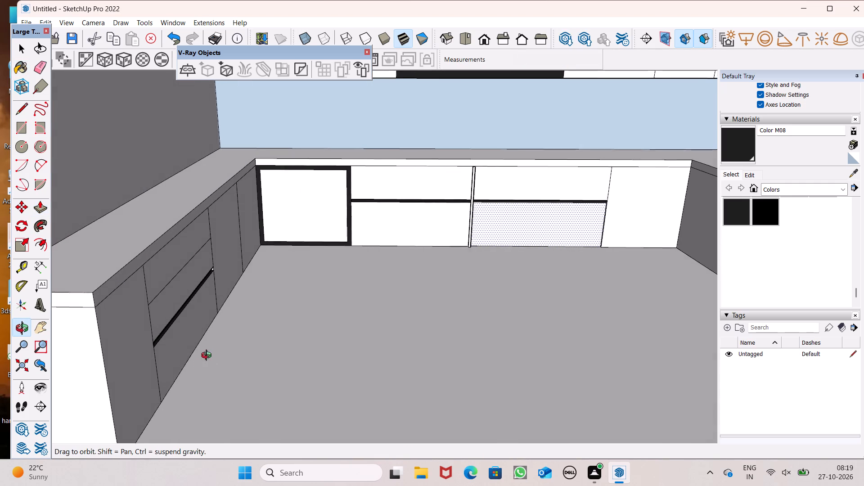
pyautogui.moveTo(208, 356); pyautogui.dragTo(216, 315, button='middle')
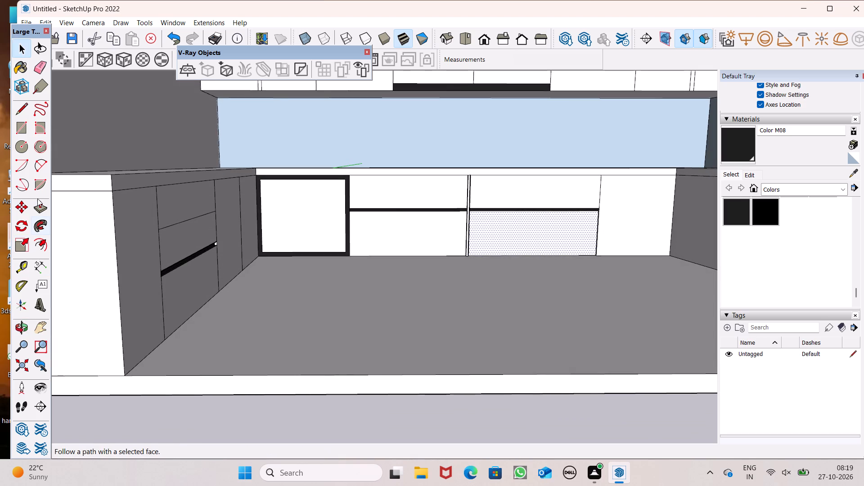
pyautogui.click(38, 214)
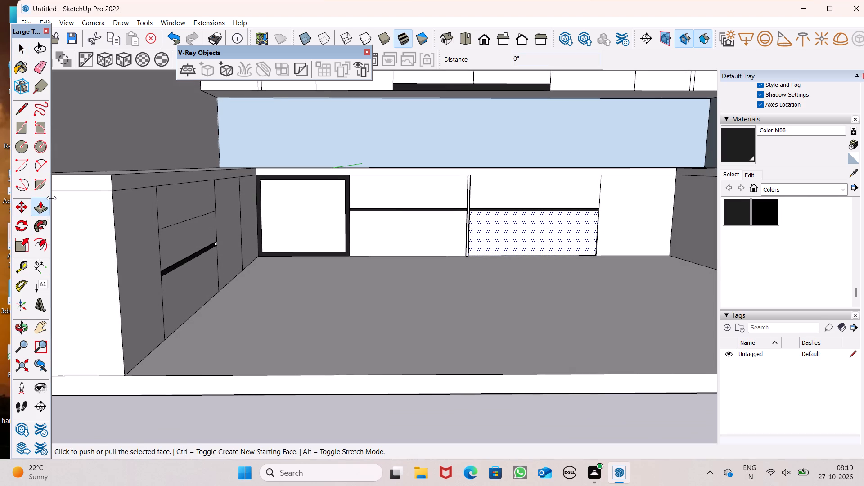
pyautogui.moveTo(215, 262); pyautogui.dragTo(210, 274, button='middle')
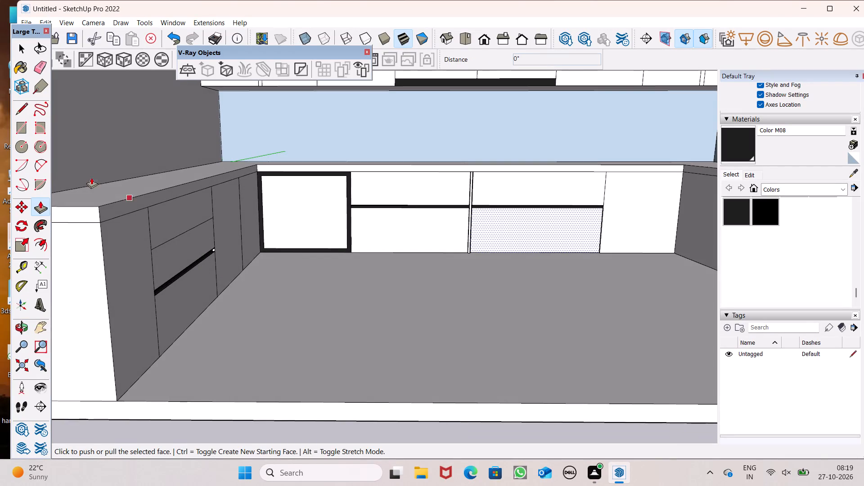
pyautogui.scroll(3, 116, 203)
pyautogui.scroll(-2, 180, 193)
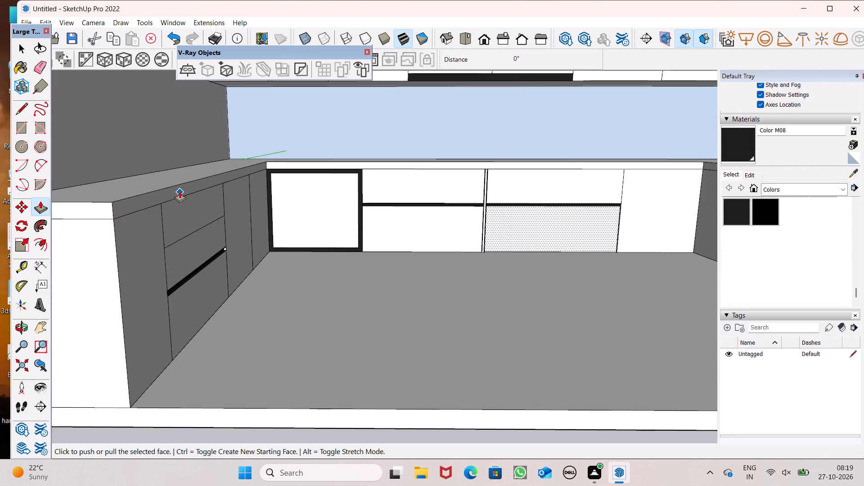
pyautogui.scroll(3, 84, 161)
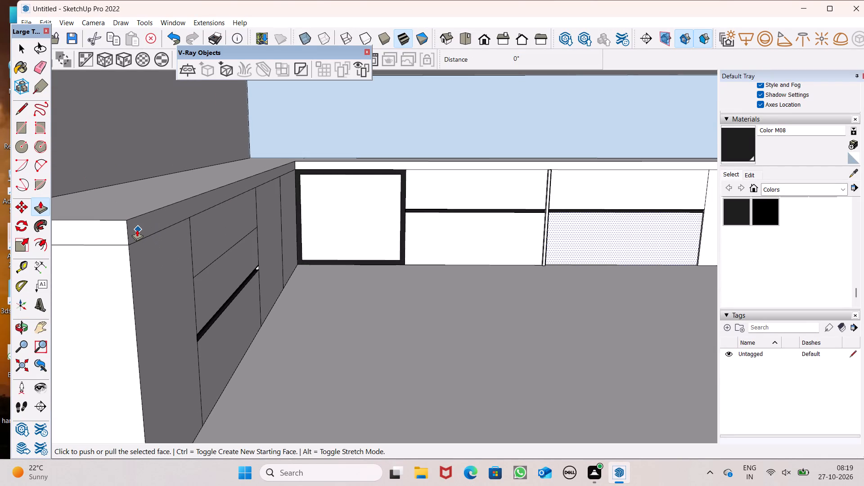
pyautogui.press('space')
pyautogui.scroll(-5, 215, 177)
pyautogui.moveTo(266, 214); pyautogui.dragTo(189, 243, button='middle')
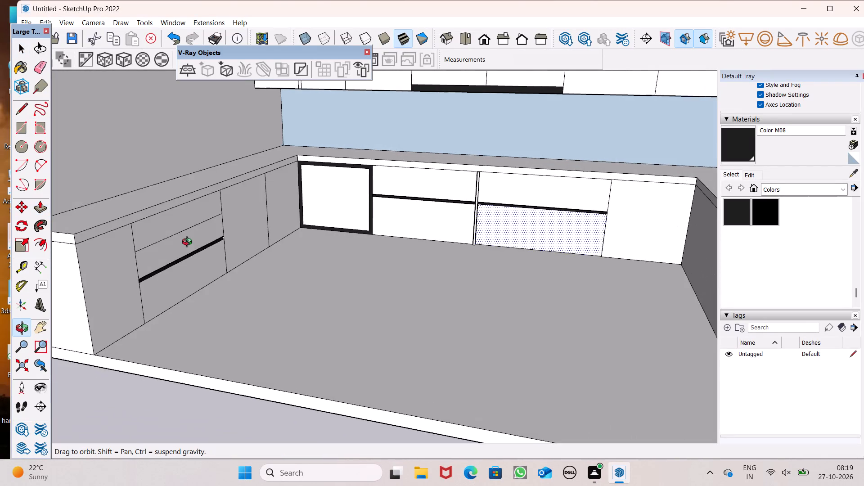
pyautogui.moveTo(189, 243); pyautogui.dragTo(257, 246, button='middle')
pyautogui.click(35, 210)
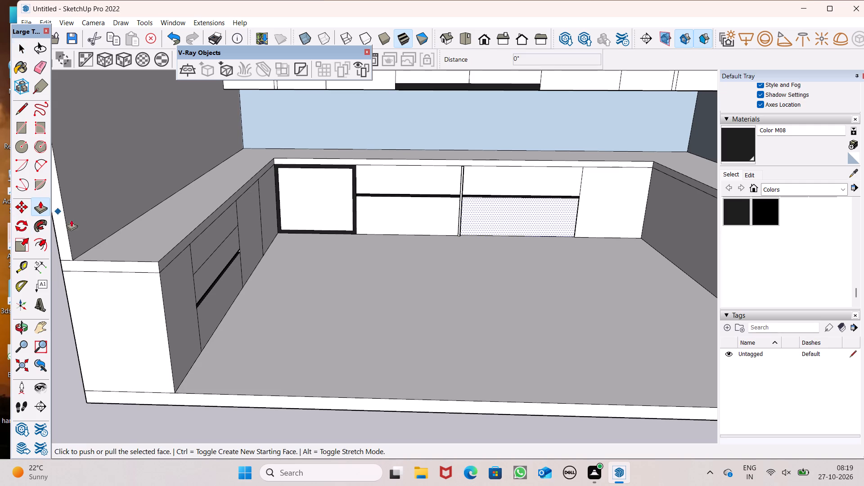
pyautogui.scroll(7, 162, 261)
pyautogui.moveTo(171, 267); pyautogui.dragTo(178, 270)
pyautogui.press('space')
# Pull the inner front edge of the left counter's slab outward 1 7/16" with Push/Pull so it overhangs the fronts.
pyautogui.click(166, 265)
pyautogui.click(36, 207)
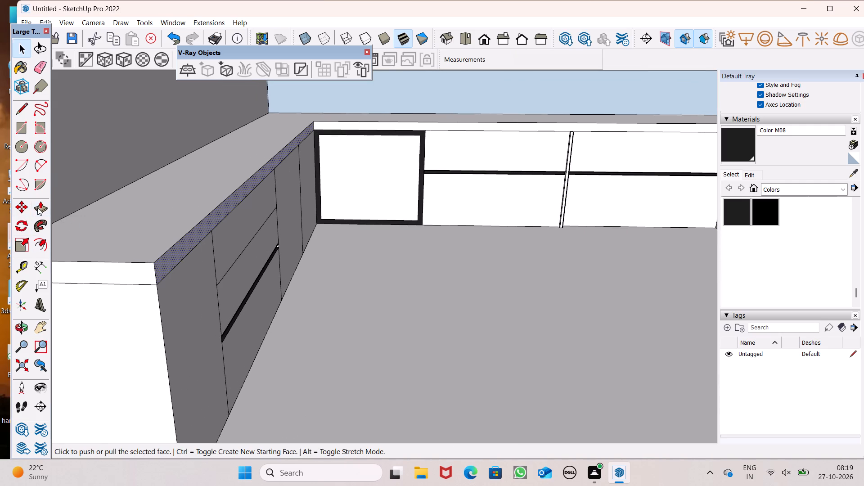
pyautogui.moveTo(166, 271); pyautogui.dragTo(174, 274)
pyautogui.moveTo(176, 280); pyautogui.dragTo(204, 176, button='middle')
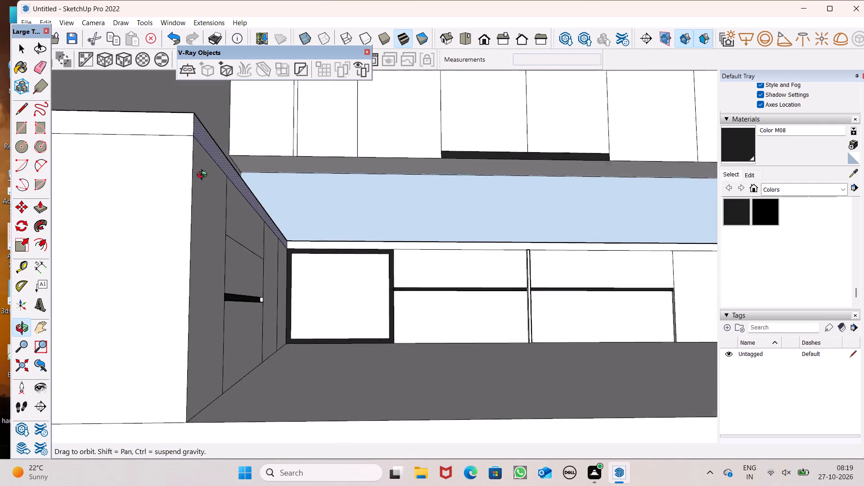
pyautogui.moveTo(204, 176); pyautogui.dragTo(204, 175, button='middle')
pyautogui.scroll(1, 204, 175)
pyautogui.scroll(7, 206, 133)
pyautogui.moveTo(275, 153); pyautogui.dragTo(252, 211, button='middle')
pyautogui.scroll(1, 252, 210)
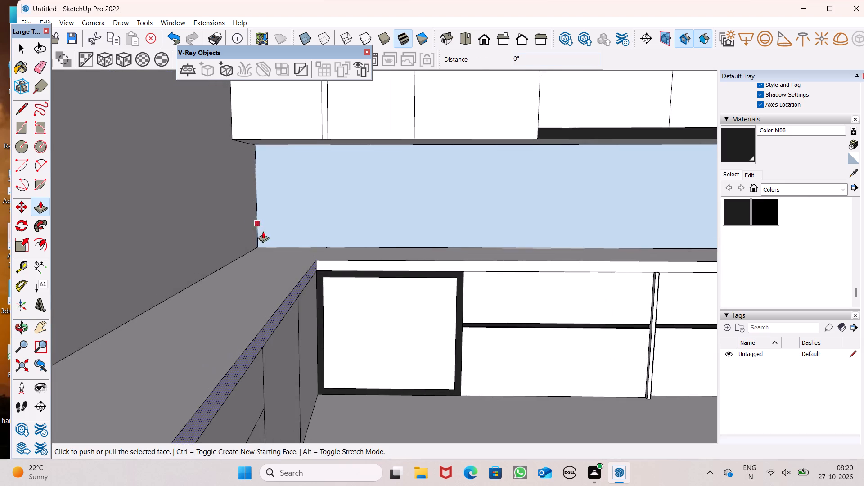
pyautogui.scroll(-5, 256, 141)
pyautogui.scroll(6, 231, 263)
pyautogui.press('space')
pyautogui.scroll(-3, 130, 219)
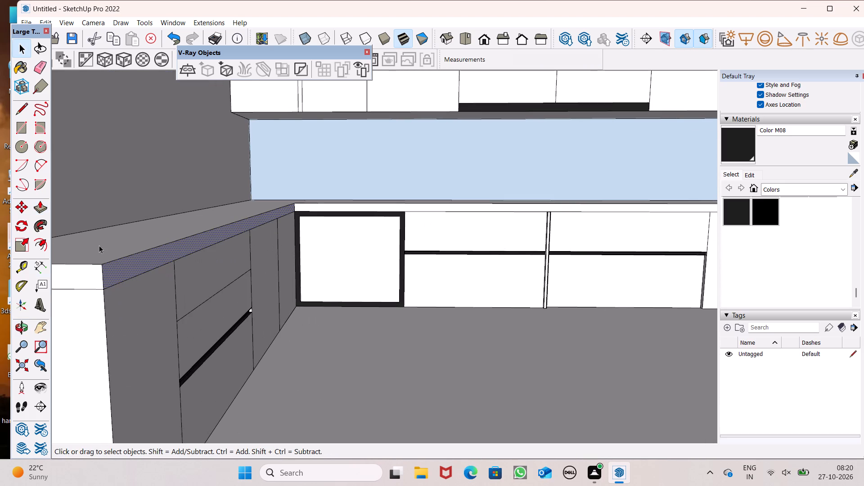
pyautogui.click(36, 201)
pyautogui.scroll(5, 129, 290)
pyautogui.moveTo(116, 262); pyautogui.dragTo(117, 262)
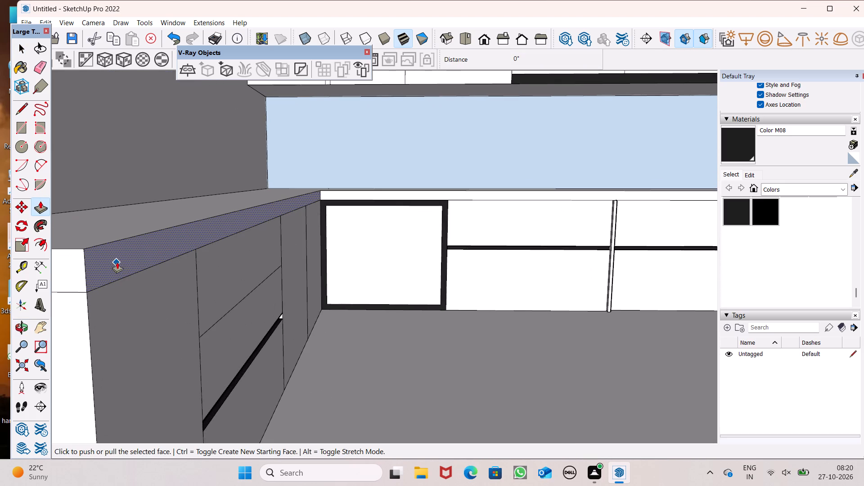
pyautogui.moveTo(117, 262); pyautogui.dragTo(135, 265)
pyautogui.scroll(-4, 229, 210)
# Pull the front edge of the back counter's slab outward 1 1/8" with Push/Pull so it overhangs the fronts.
pyautogui.moveTo(354, 223); pyautogui.dragTo(361, 175, button='middle')
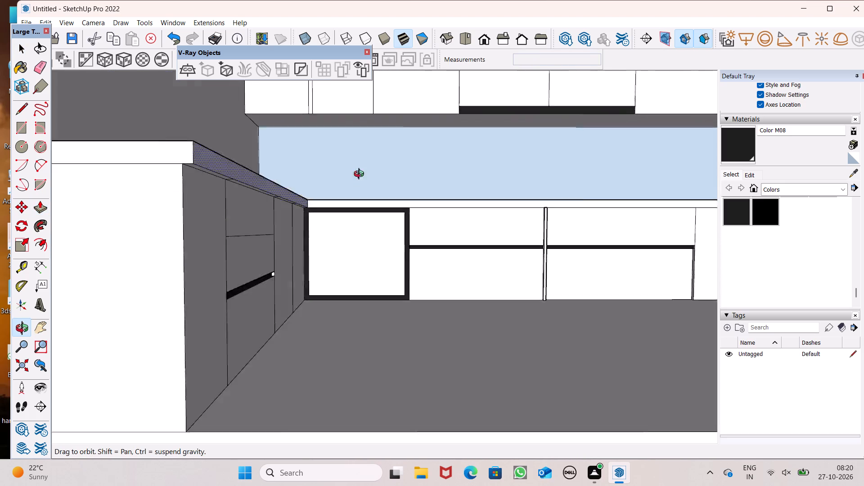
pyautogui.moveTo(361, 175); pyautogui.dragTo(343, 336, button='middle')
pyautogui.scroll(5, 344, 242)
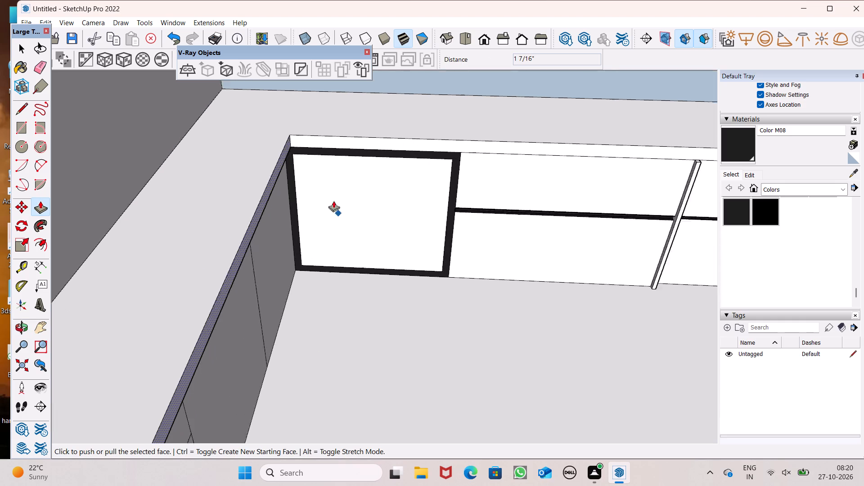
pyautogui.scroll(2, 333, 201)
pyautogui.scroll(6, 291, 106)
pyautogui.moveTo(292, 128); pyautogui.dragTo(288, 142)
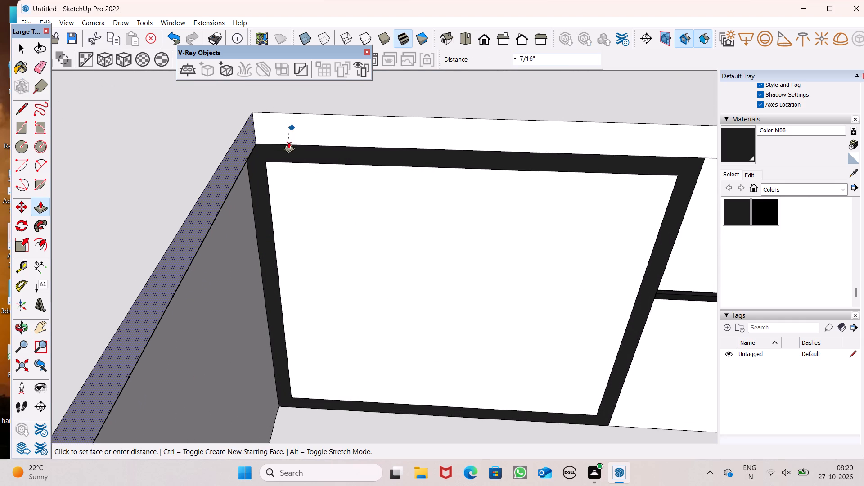
pyautogui.moveTo(288, 142); pyautogui.dragTo(288, 142)
pyautogui.press('space')
pyautogui.press('space')
pyautogui.click(287, 127)
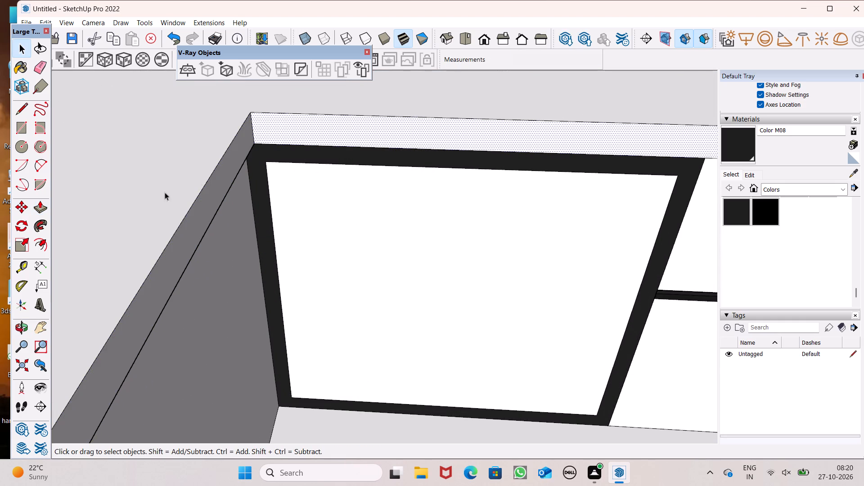
pyautogui.click(48, 204)
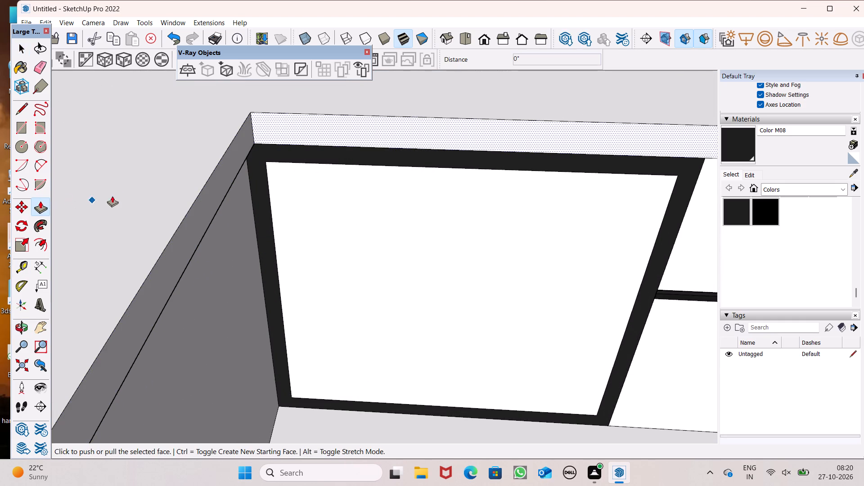
pyautogui.moveTo(289, 132); pyautogui.dragTo(271, 147)
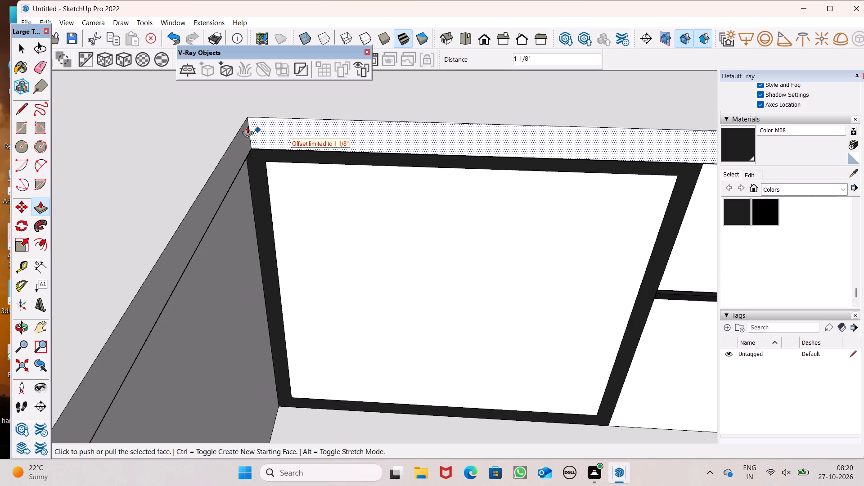
# Examine the slab overhangs up close at the counter corner and from the room's open front.
pyautogui.scroll(-5, 241, 128)
pyautogui.moveTo(292, 205); pyautogui.dragTo(279, 62, button='middle')
pyautogui.moveTo(263, 229); pyautogui.dragTo(220, 120, button='middle')
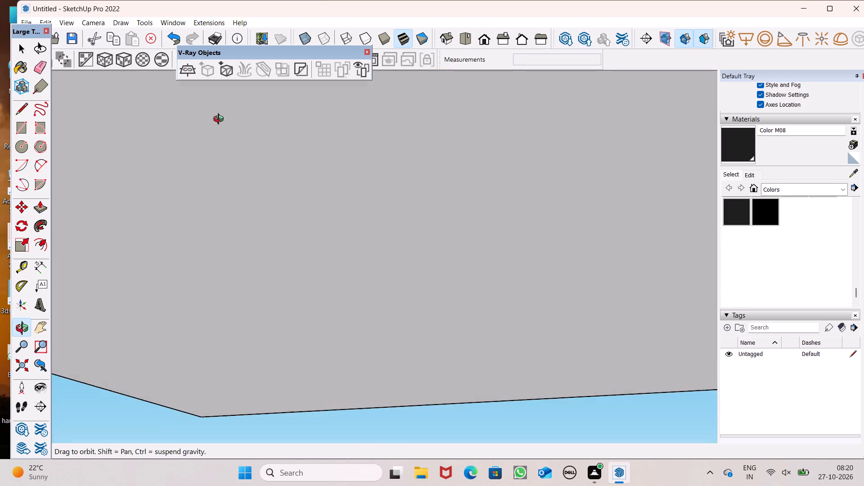
pyautogui.moveTo(220, 120); pyautogui.dragTo(237, 207, button='middle')
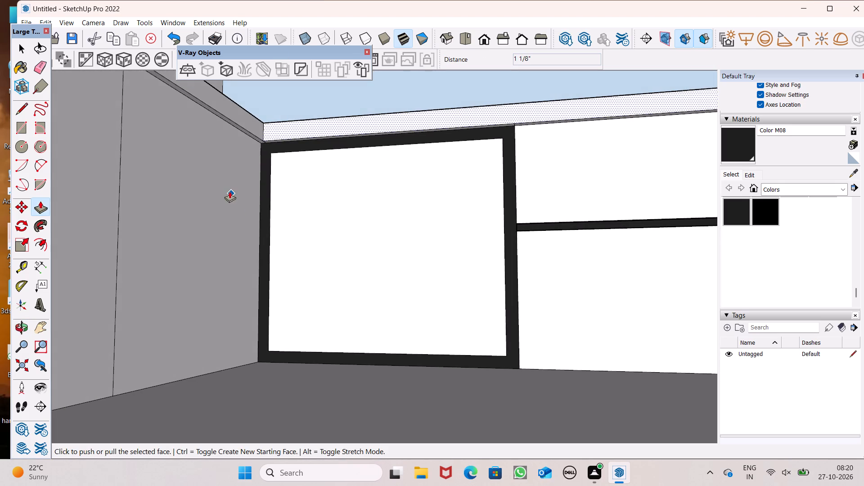
pyautogui.press('space')
pyautogui.scroll(-11, 390, 149)
pyautogui.moveTo(447, 230); pyautogui.dragTo(503, 351, button='middle')
pyautogui.scroll(1, 500, 351)
pyautogui.scroll(-2, 418, 295)
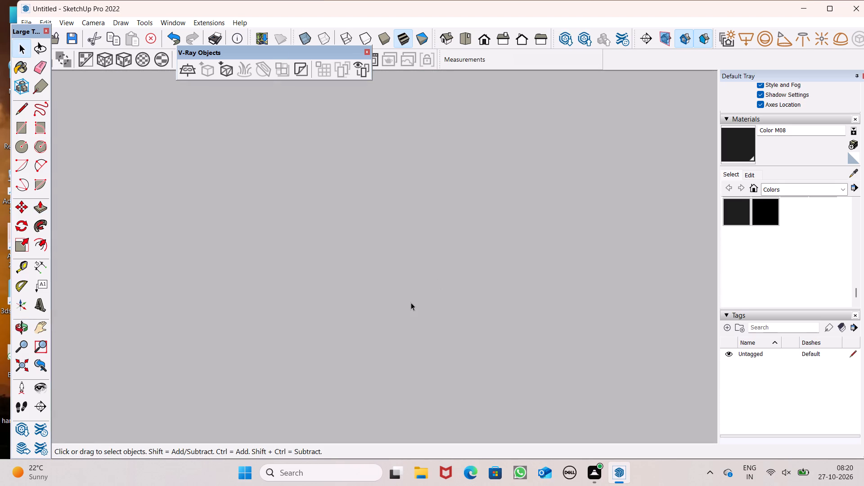
pyautogui.scroll(-20, 411, 302)
pyautogui.scroll(-10, 411, 302)
pyautogui.moveTo(522, 382); pyautogui.dragTo(504, 306, button='middle')
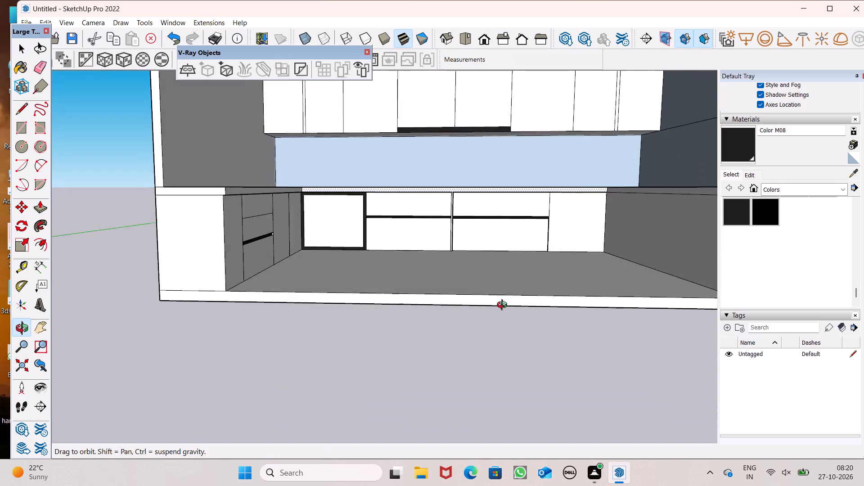
pyautogui.moveTo(504, 306); pyautogui.dragTo(494, 329, button='middle')
# Switch the material library to the Glass and Mirrors collection.
pyautogui.click(783, 186)
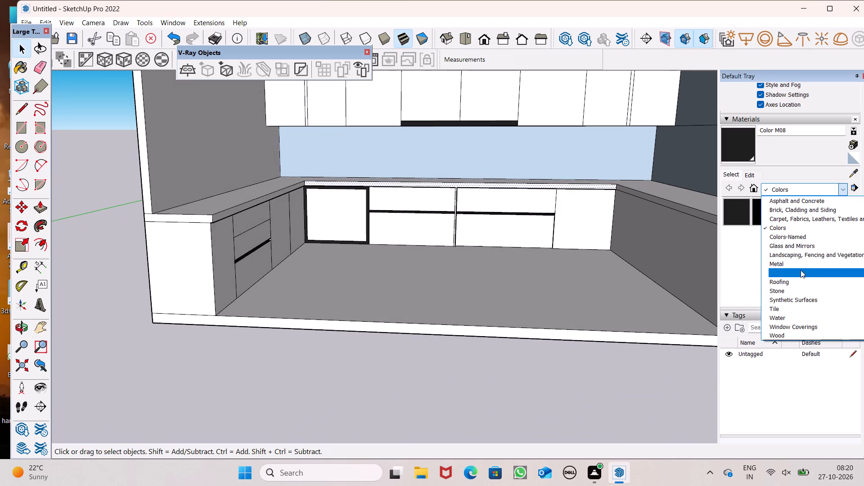
pyautogui.click(797, 246)
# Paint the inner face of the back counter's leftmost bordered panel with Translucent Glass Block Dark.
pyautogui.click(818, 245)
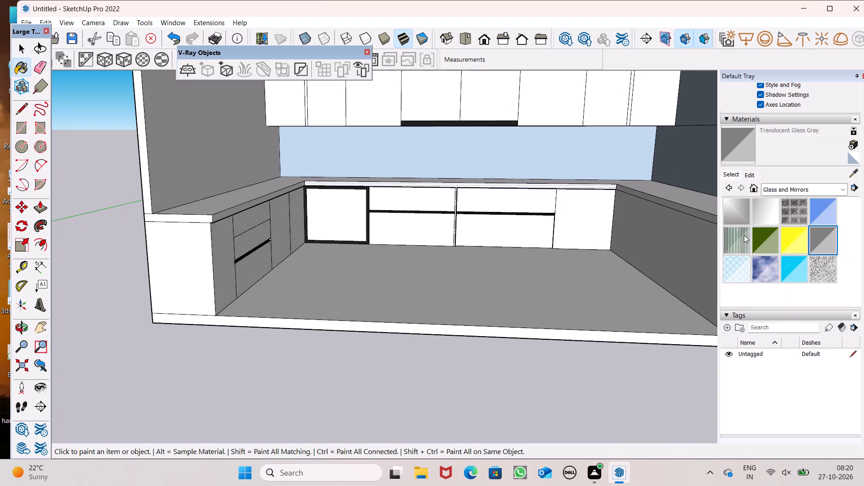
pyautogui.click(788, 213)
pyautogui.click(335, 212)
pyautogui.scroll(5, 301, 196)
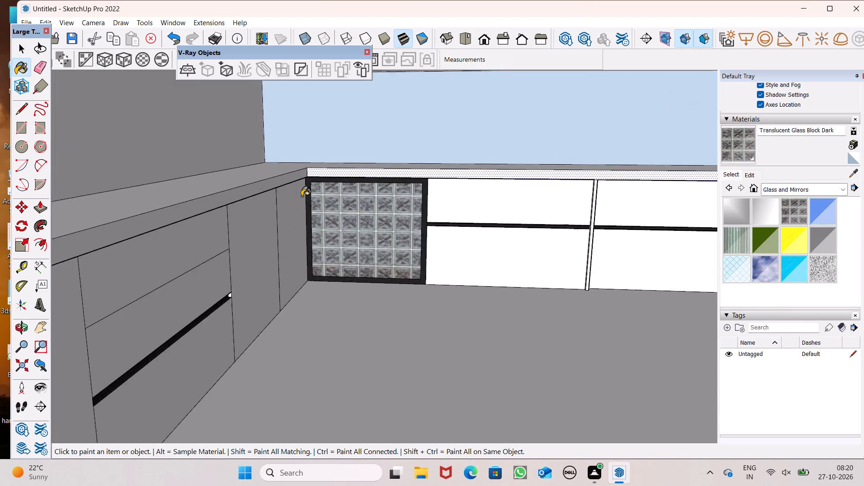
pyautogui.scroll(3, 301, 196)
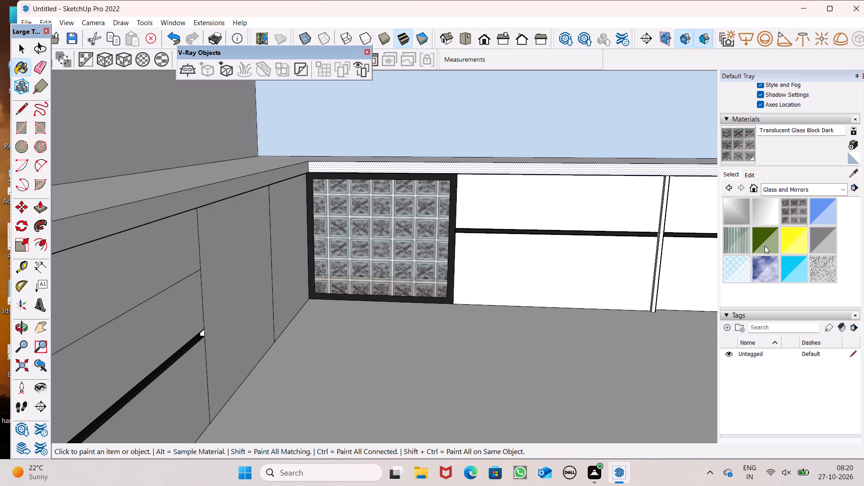
# Paint the inner face of the back counter's leftmost bordered panel with Translucent Glass Dark Green.
pyautogui.click(765, 245)
pyautogui.click(402, 248)
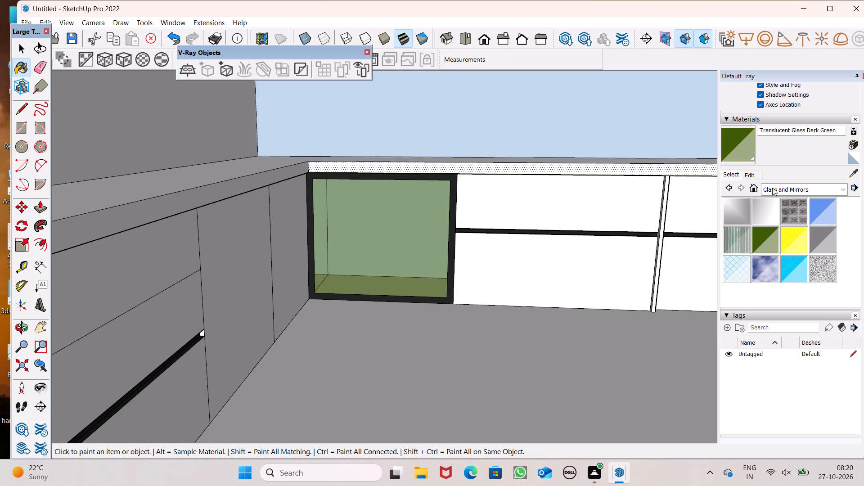
pyautogui.moveTo(490, 406); pyautogui.dragTo(248, 360, button='middle')
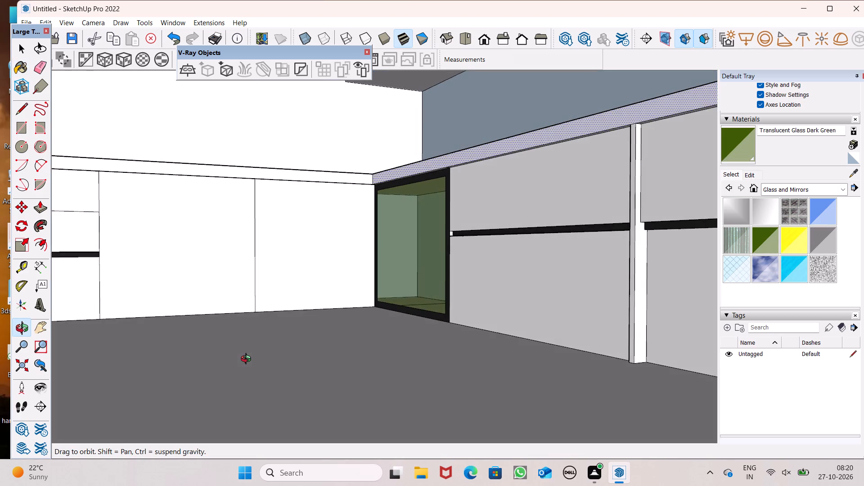
# Darken the panel's Translucent Glass Dark Green material to near-black by setting its green value to 0 and red value to 11.
pyautogui.moveTo(248, 360); pyautogui.dragTo(488, 363, button='middle')
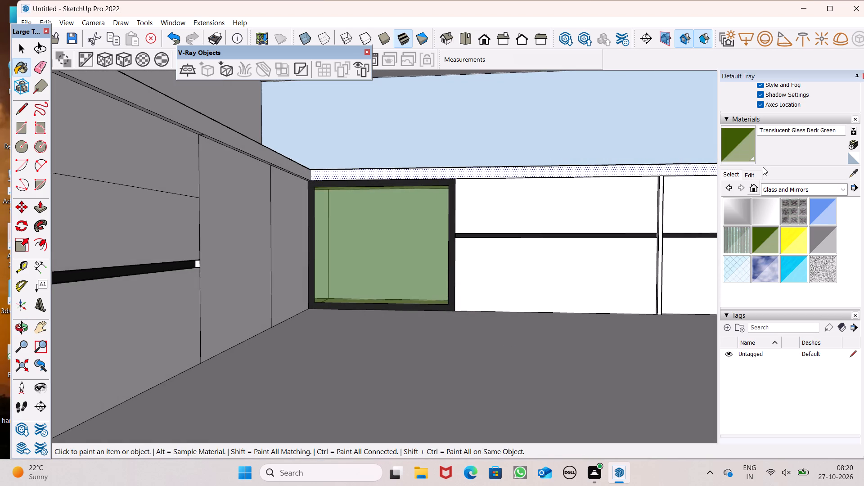
pyautogui.click(753, 177)
pyautogui.moveTo(752, 233); pyautogui.dragTo(751, 233)
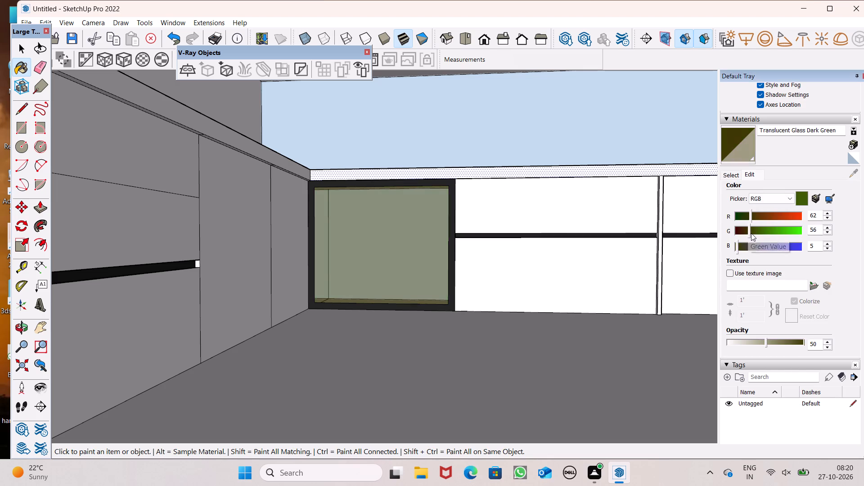
pyautogui.moveTo(751, 233); pyautogui.dragTo(738, 237)
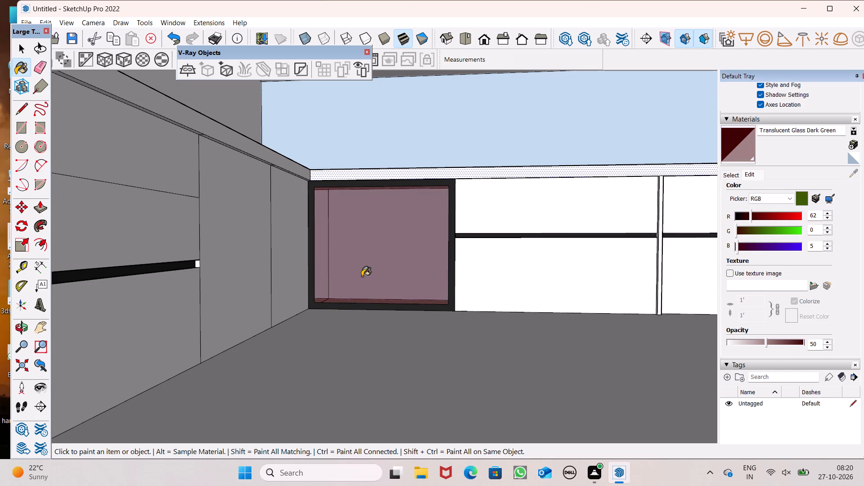
pyautogui.scroll(-5, 362, 276)
pyautogui.scroll(5, 351, 249)
pyautogui.moveTo(355, 236); pyautogui.dragTo(359, 242, button='middle')
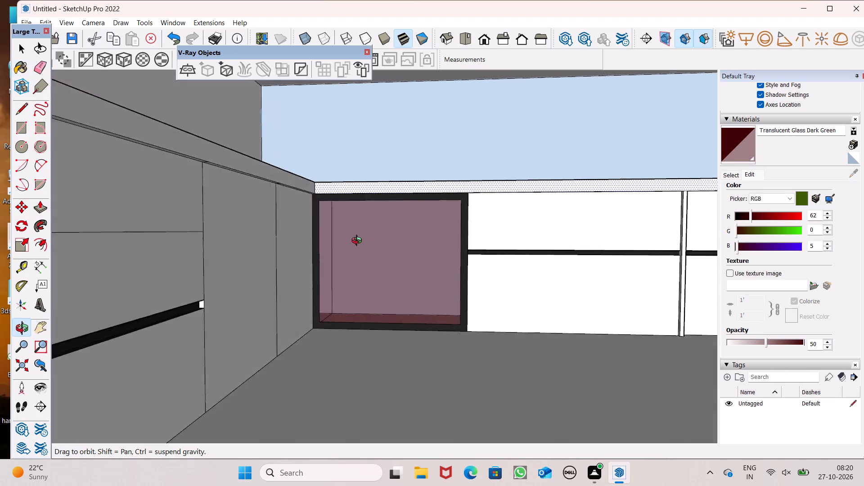
pyautogui.moveTo(359, 242); pyautogui.dragTo(358, 247, button='middle')
pyautogui.scroll(8, 368, 184)
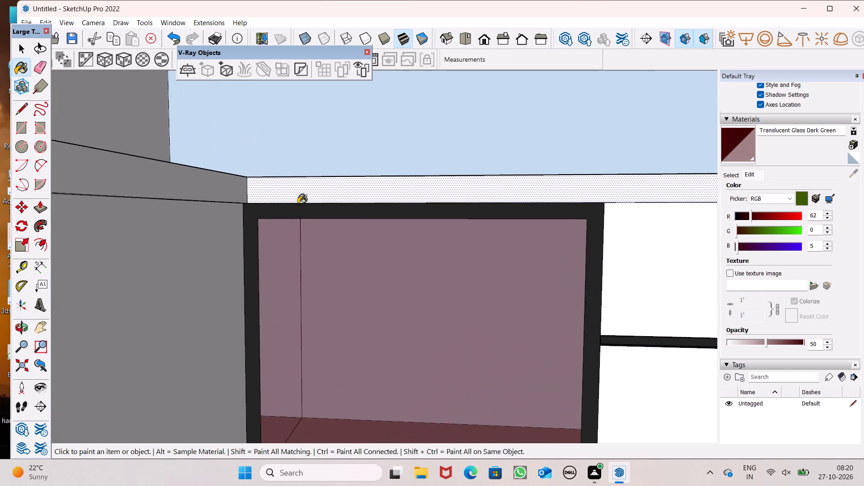
pyautogui.scroll(1, 280, 145)
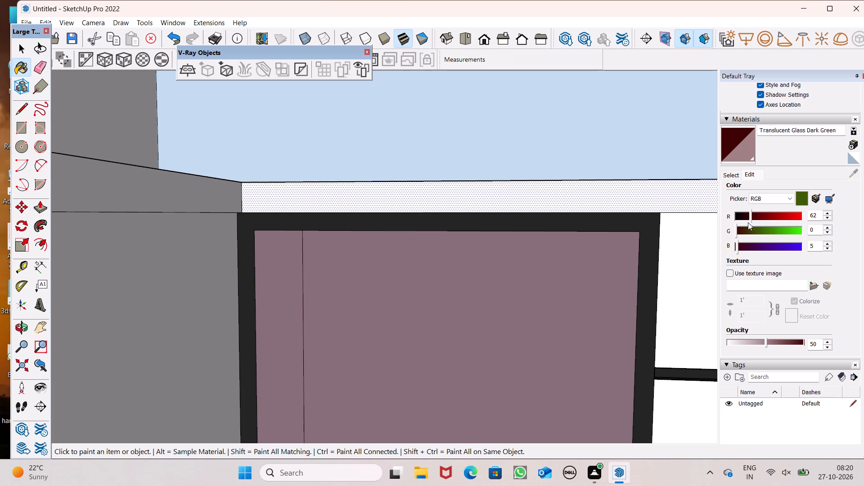
pyautogui.click(743, 214)
pyautogui.scroll(-5, 475, 258)
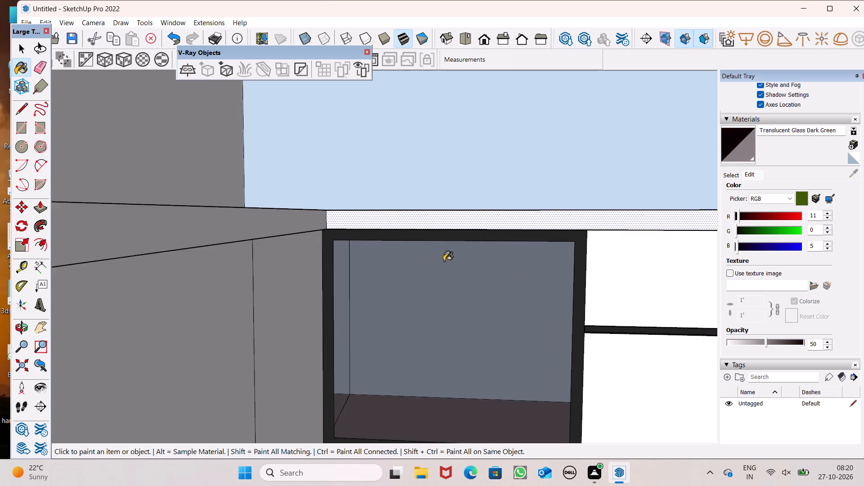
pyautogui.moveTo(446, 270); pyautogui.dragTo(450, 246, button='middle')
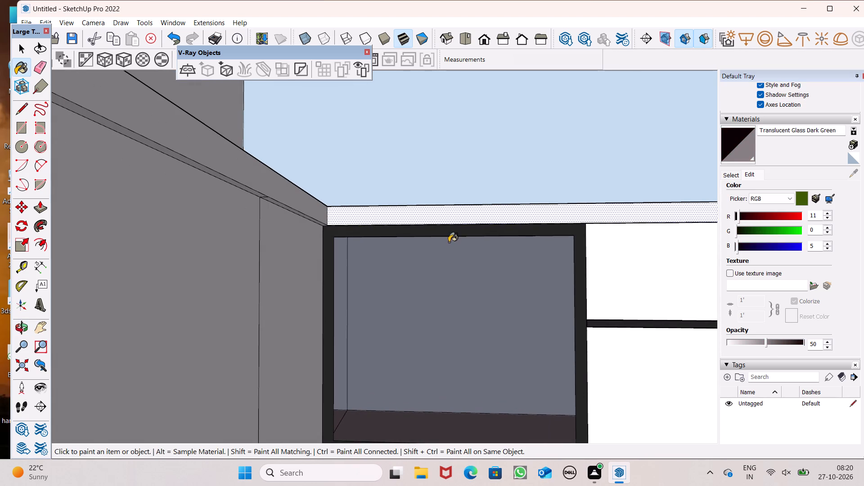
# Draw a 24-sided circle of about 7/16" radius on the dark border above the glass panel.
pyautogui.click(27, 142)
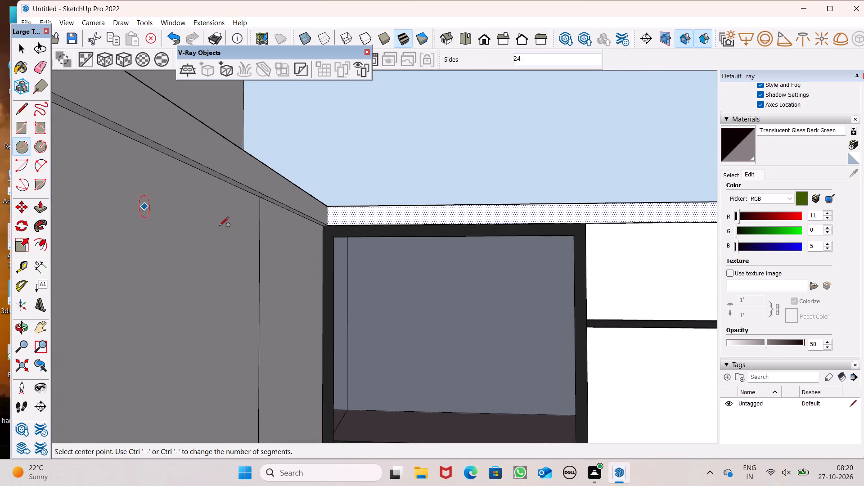
pyautogui.scroll(2, 397, 278)
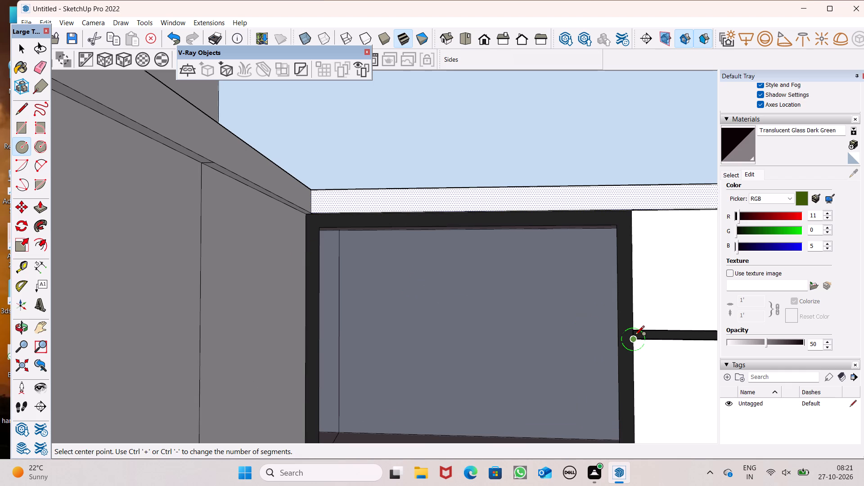
pyautogui.scroll(4, 637, 300)
pyautogui.moveTo(440, 227); pyautogui.dragTo(446, 274, button='middle')
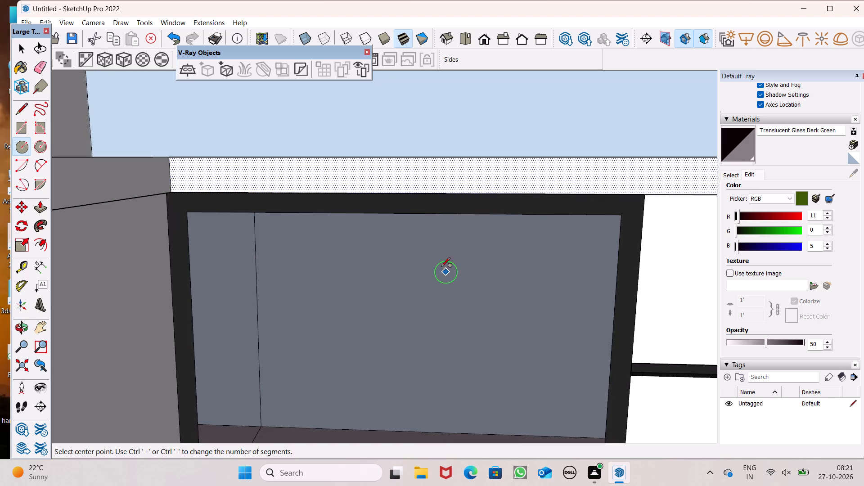
pyautogui.scroll(3, 393, 237)
pyautogui.scroll(5, 288, 178)
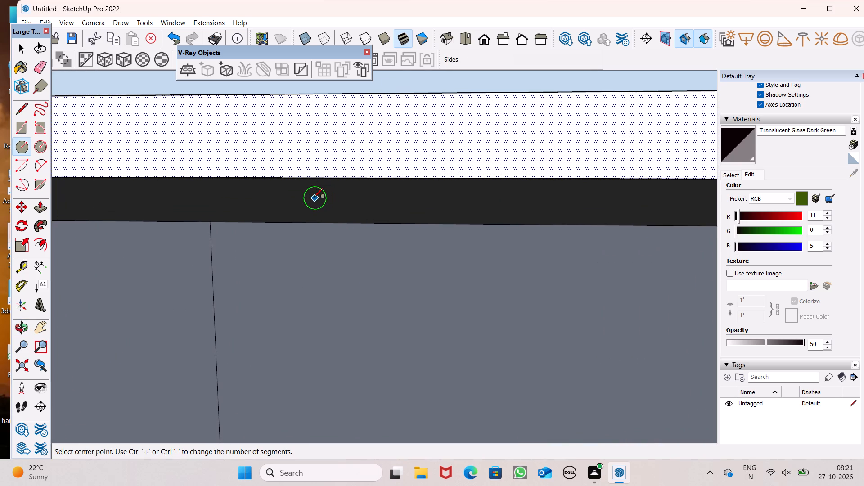
pyautogui.click(313, 198)
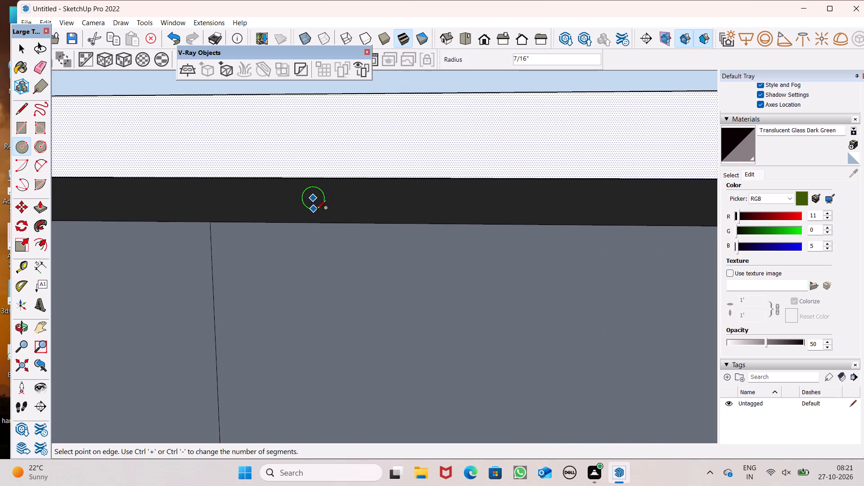
pyautogui.click(317, 210)
pyautogui.press('space')
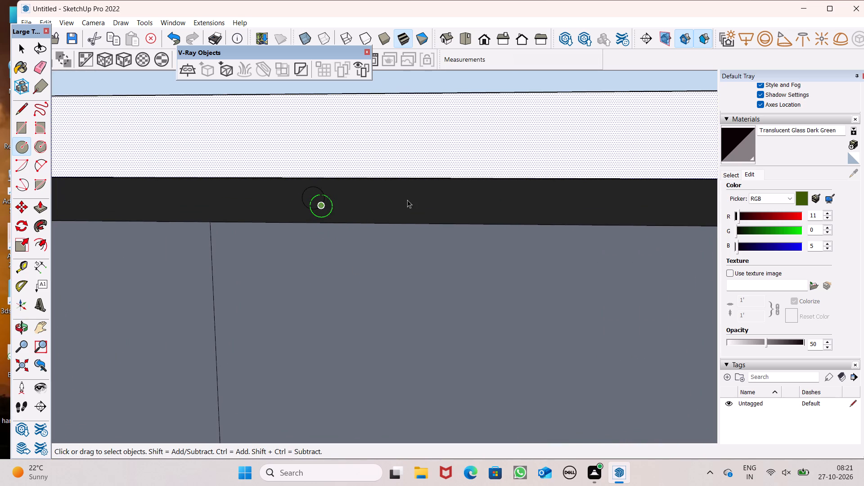
# Paint the circle on the panel's top border white with Color M00 from the Colors collection.
pyautogui.click(734, 175)
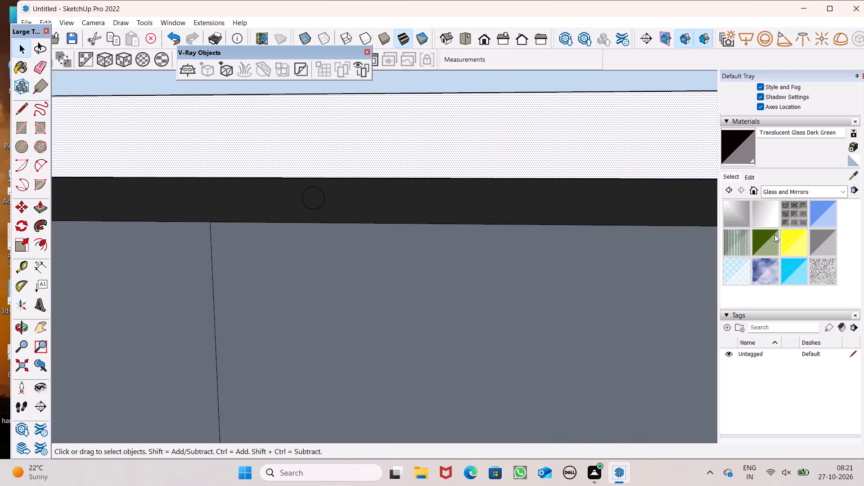
pyautogui.click(788, 189)
pyautogui.click(786, 225)
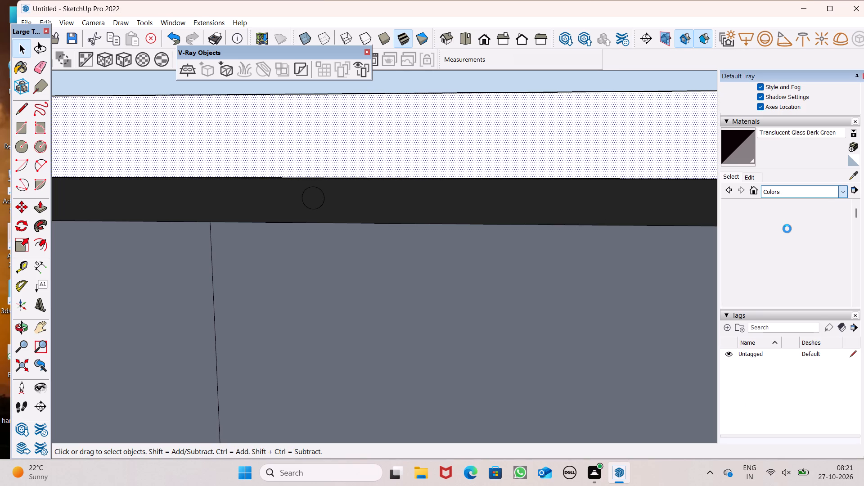
pyautogui.scroll(-16, 791, 254)
pyautogui.scroll(-2, 754, 282)
pyautogui.scroll(1, 754, 282)
pyautogui.scroll(-2, 754, 282)
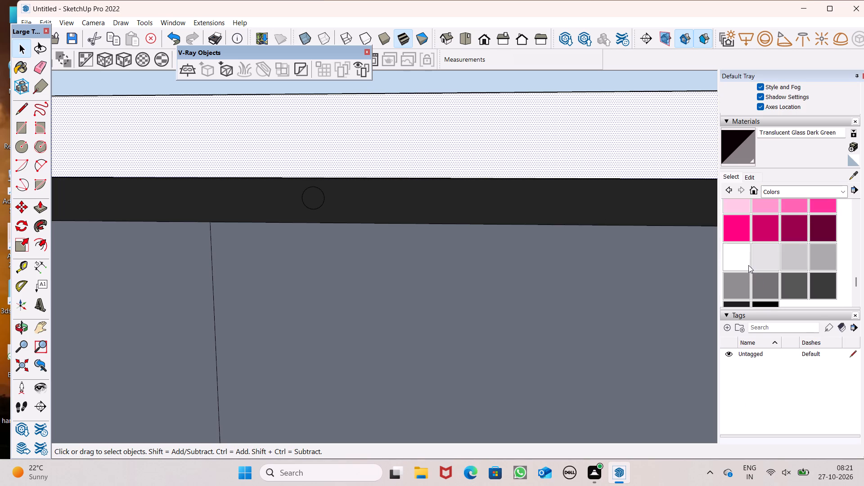
pyautogui.click(748, 264)
pyautogui.scroll(3, 387, 216)
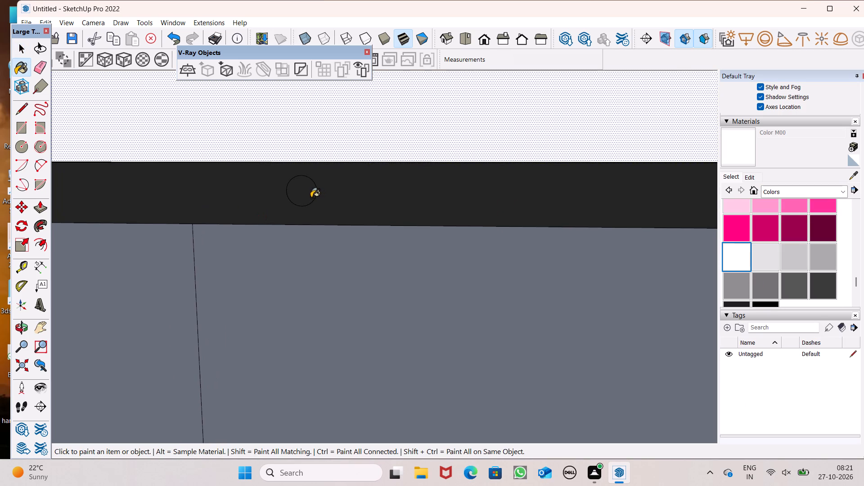
pyautogui.click(311, 198)
pyautogui.press('space')
# Copy the white circle three times along the panel's top border, making a row of four spaced about 2 5/8" apart.
pyautogui.scroll(-1, 219, 256)
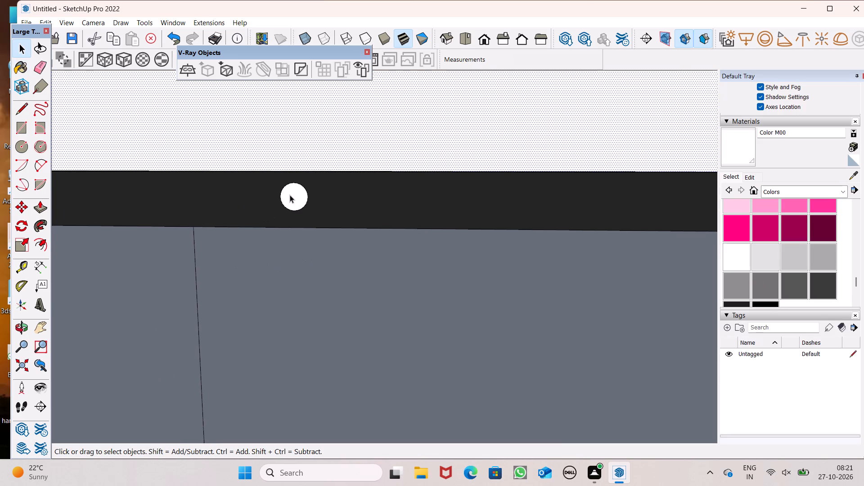
pyautogui.doubleClick(290, 195)
pyautogui.press('m')
pyautogui.press('Return')
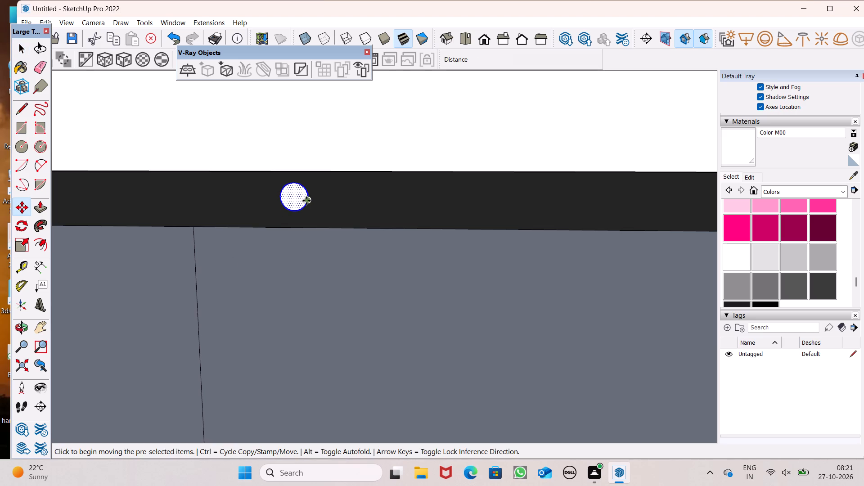
pyautogui.moveTo(307, 202); pyautogui.dragTo(391, 200)
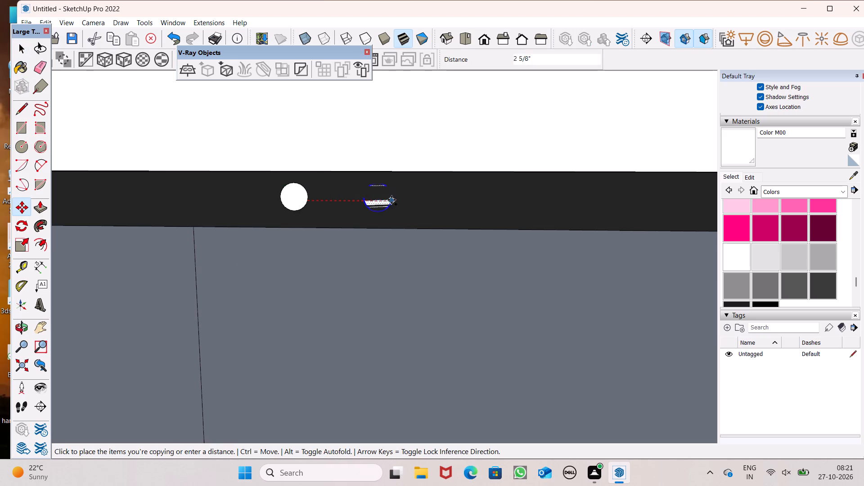
pyautogui.moveTo(391, 200); pyautogui.dragTo(391, 200)
pyautogui.scroll(-7, 284, 228)
pyautogui.scroll(3, 410, 201)
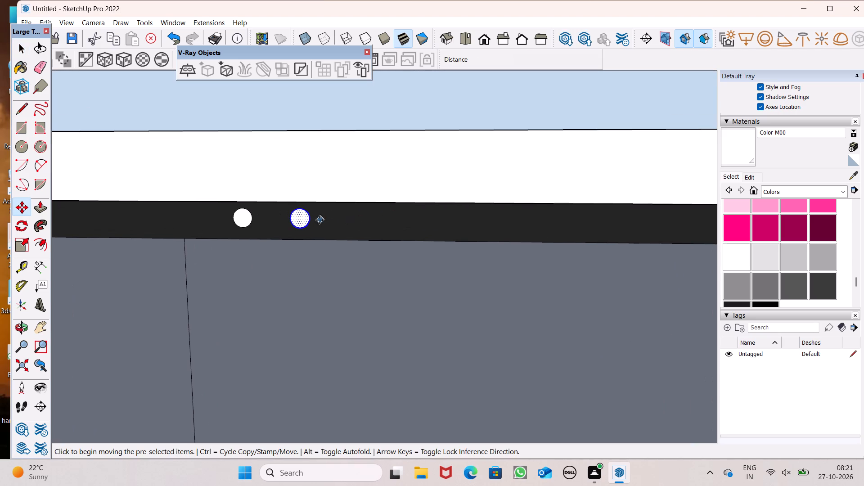
pyautogui.moveTo(309, 220); pyautogui.dragTo(356, 226)
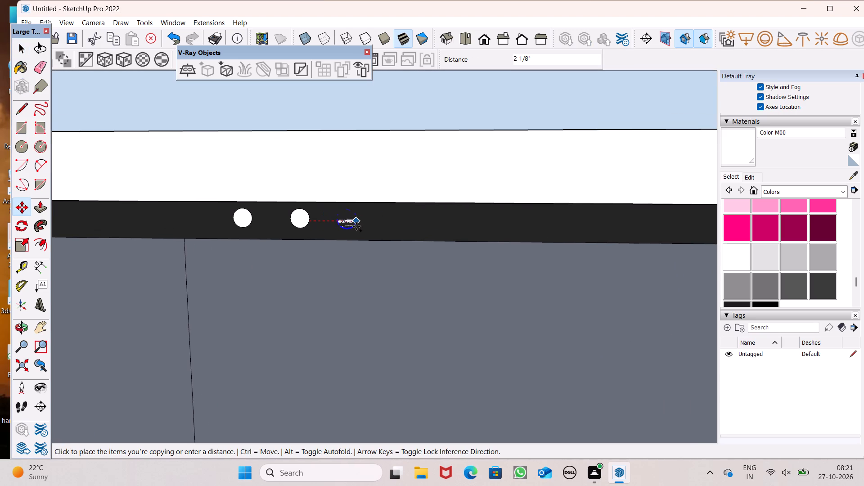
pyautogui.moveTo(356, 226); pyautogui.dragTo(357, 226)
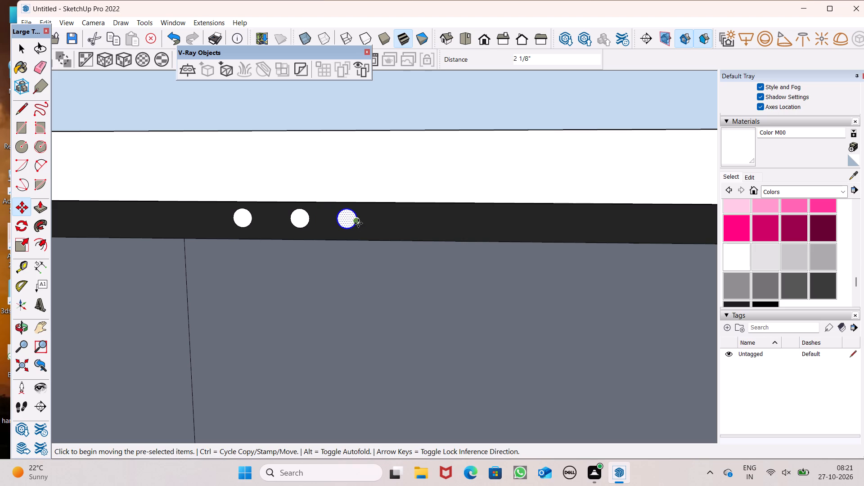
pyautogui.moveTo(358, 223); pyautogui.dragTo(366, 223)
pyautogui.moveTo(367, 222); pyautogui.dragTo(368, 221)
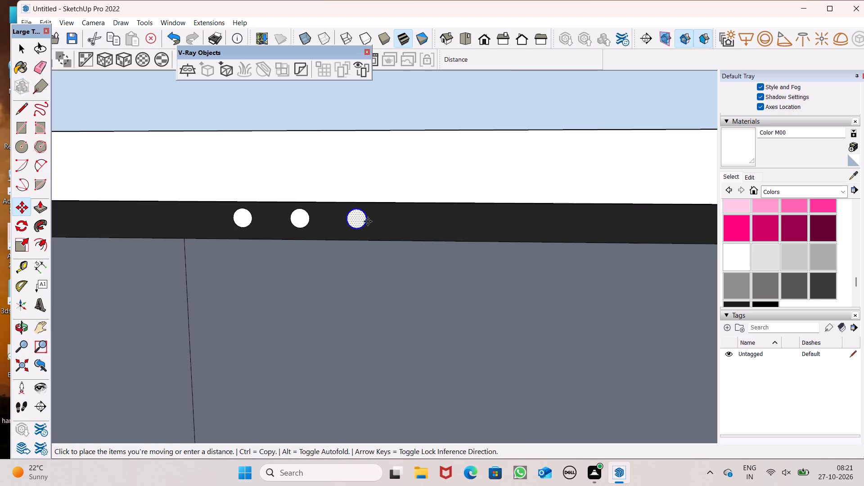
pyautogui.moveTo(368, 221); pyautogui.dragTo(427, 217)
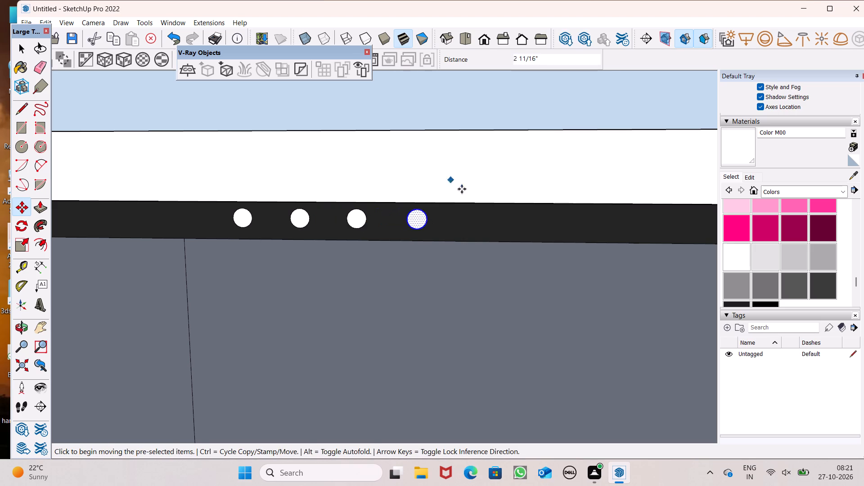
pyautogui.press('space')
# Examine the row of white circles on the glass panel's top border from across the counter and up close.
pyautogui.scroll(-4, 465, 193)
pyautogui.scroll(1, 467, 203)
pyautogui.scroll(-19, 456, 231)
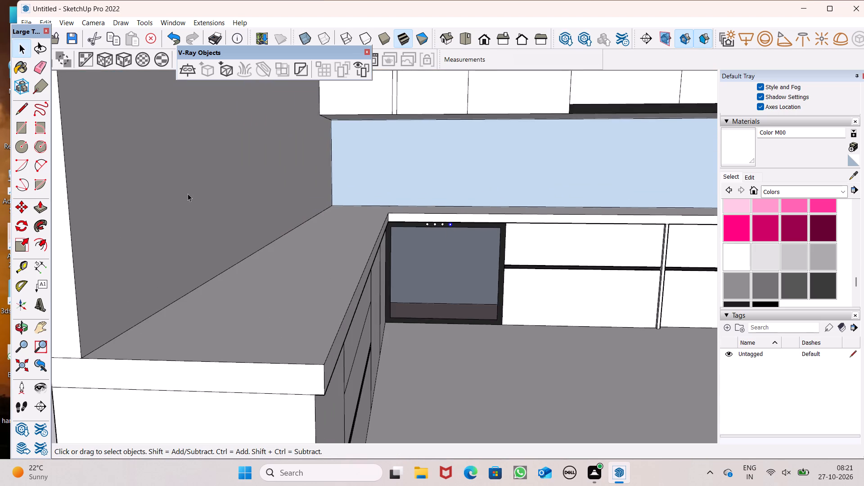
pyautogui.scroll(-8, 430, 219)
pyautogui.click(125, 239)
pyautogui.scroll(7, 380, 220)
pyautogui.scroll(5, 516, 216)
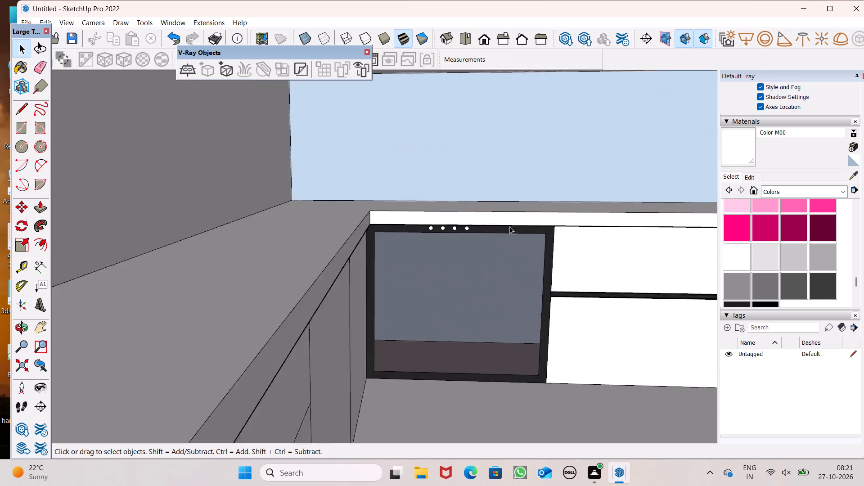
pyautogui.scroll(3, 509, 226)
pyautogui.scroll(7, 435, 222)
pyautogui.moveTo(433, 235); pyautogui.dragTo(465, 295, button='middle')
pyautogui.moveTo(418, 258); pyautogui.dragTo(432, 207, button='middle')
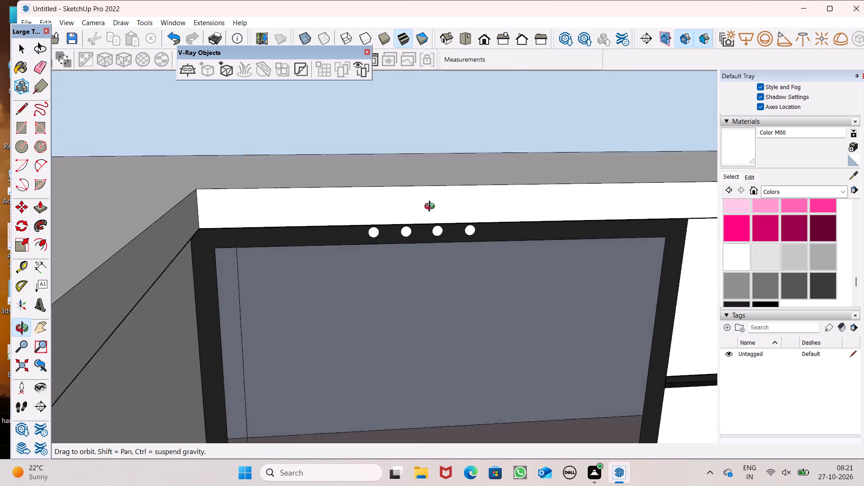
pyautogui.moveTo(432, 207); pyautogui.dragTo(440, 180, button='middle')
pyautogui.scroll(1, 440, 180)
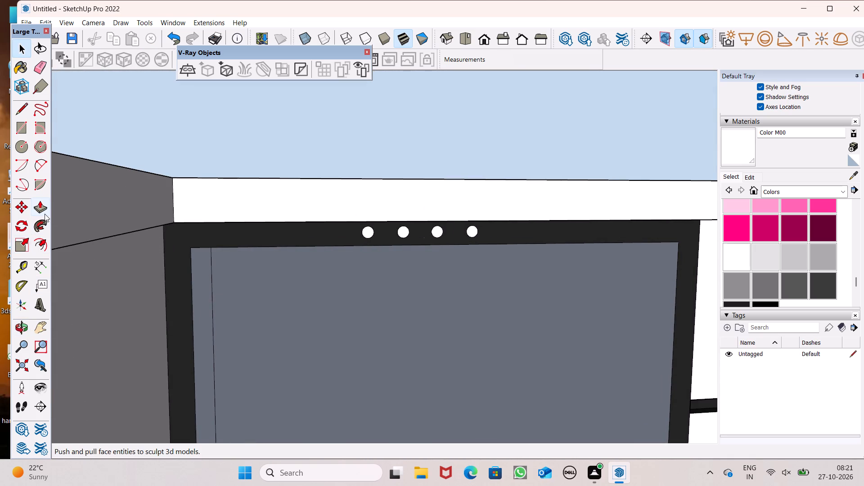
# Extrude the leftmost white circle about 1/2" out from the panel's top border with Push/Pull.
pyautogui.click(45, 214)
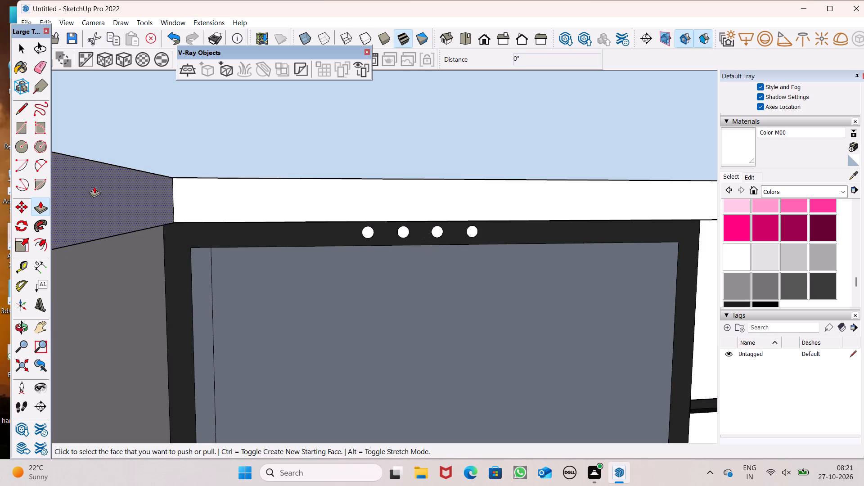
pyautogui.scroll(1, 339, 195)
pyautogui.scroll(4, 386, 276)
pyautogui.moveTo(429, 286); pyautogui.dragTo(429, 288, button='middle')
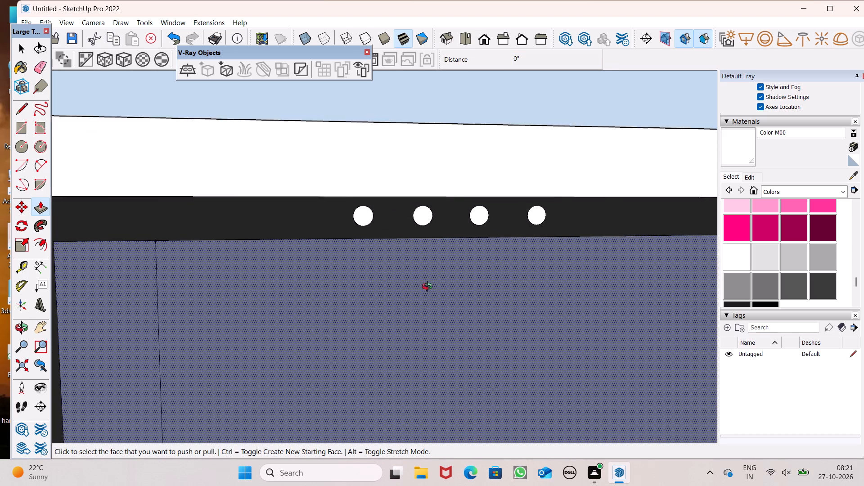
pyautogui.moveTo(429, 288); pyautogui.dragTo(508, 248, button='middle')
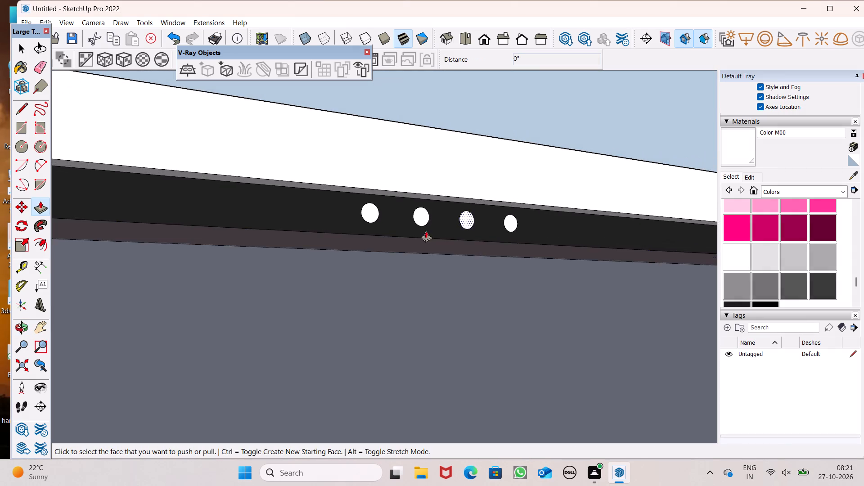
pyautogui.scroll(6, 391, 216)
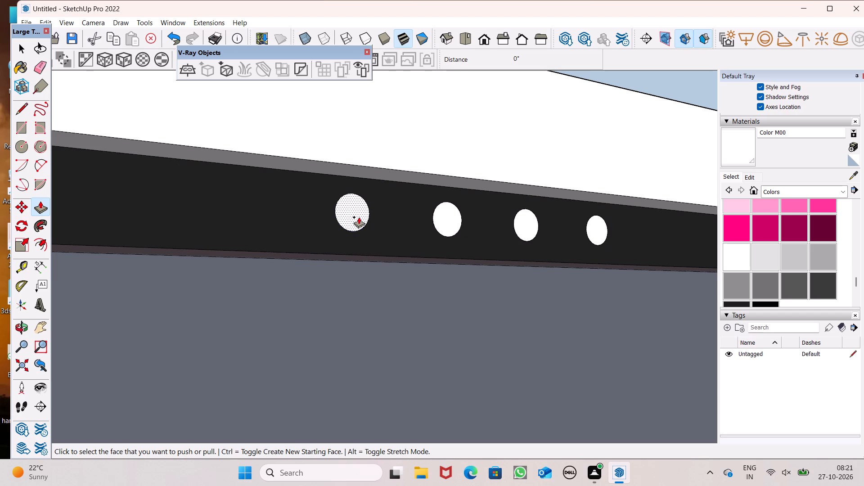
pyautogui.moveTo(356, 217); pyautogui.dragTo(367, 216)
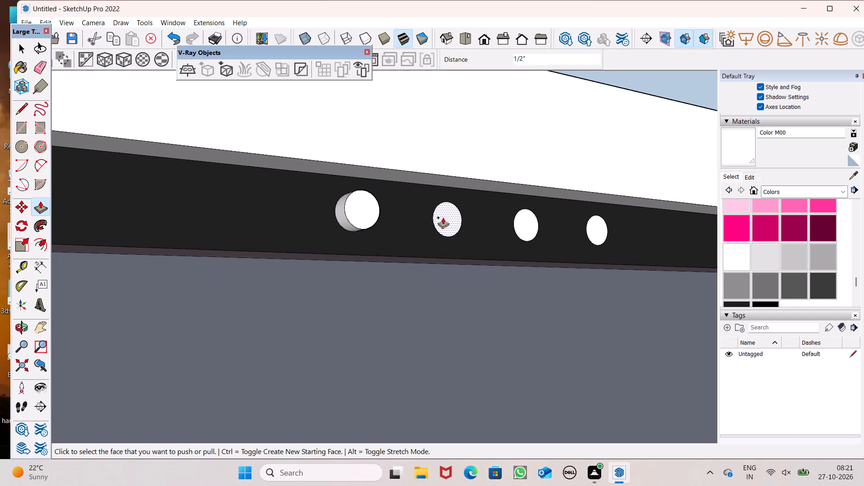
# Extrude the other three white circles about 1/2" out from the panel's top border with Push/Pull, matching the first knob.
pyautogui.moveTo(441, 221); pyautogui.dragTo(405, 219)
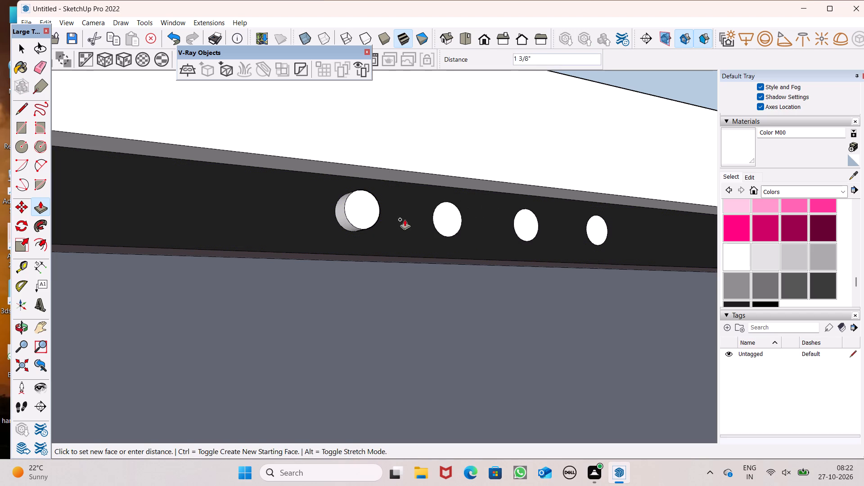
pyautogui.moveTo(405, 219); pyautogui.dragTo(383, 224)
pyautogui.moveTo(454, 256); pyautogui.dragTo(414, 302, button='middle')
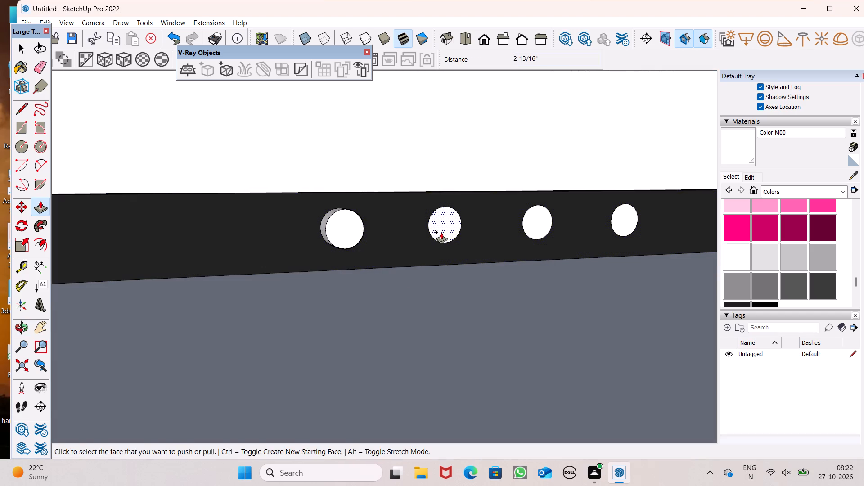
pyautogui.moveTo(439, 232); pyautogui.dragTo(361, 237)
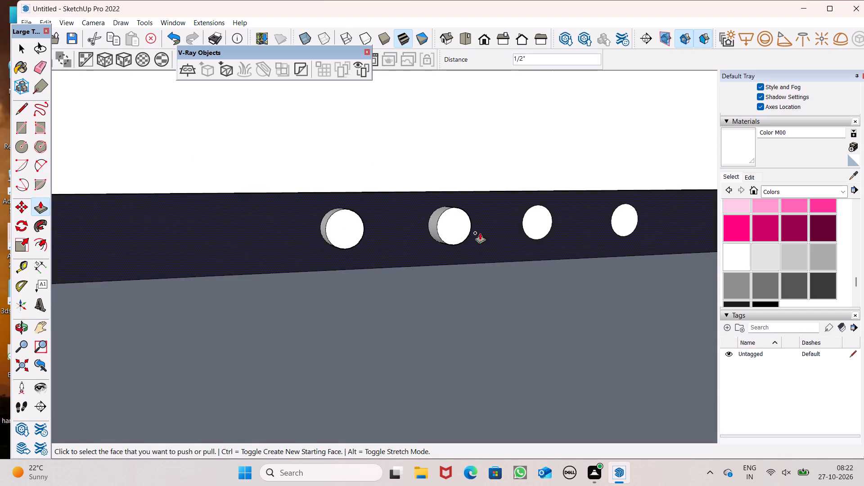
pyautogui.moveTo(531, 224); pyautogui.dragTo(464, 243)
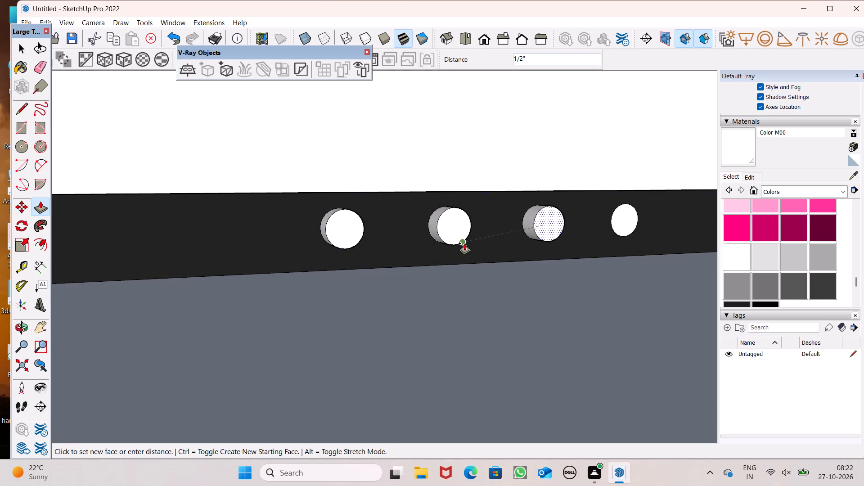
pyautogui.moveTo(464, 243); pyautogui.dragTo(465, 243)
pyautogui.moveTo(618, 225); pyautogui.dragTo(607, 247)
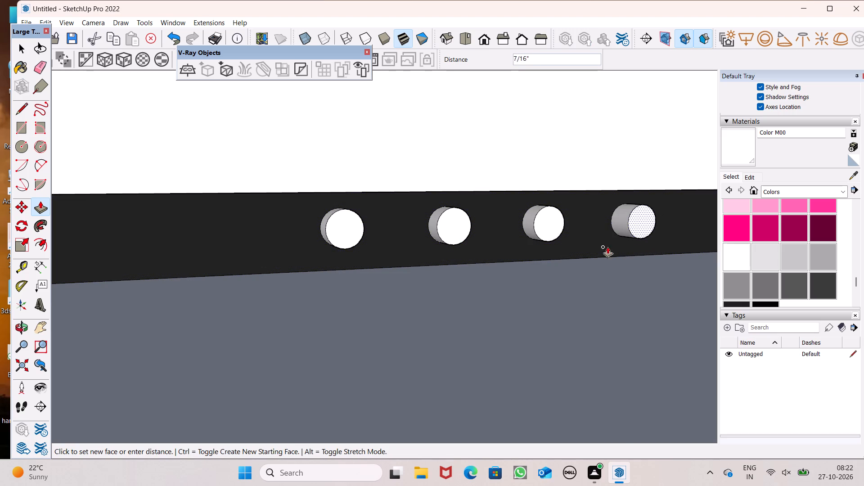
pyautogui.moveTo(607, 247); pyautogui.dragTo(560, 237)
pyautogui.press('space')
# Examine the four knobs, the oven panel and the surrounding counter fronts from farther back.
pyautogui.scroll(-2, 352, 169)
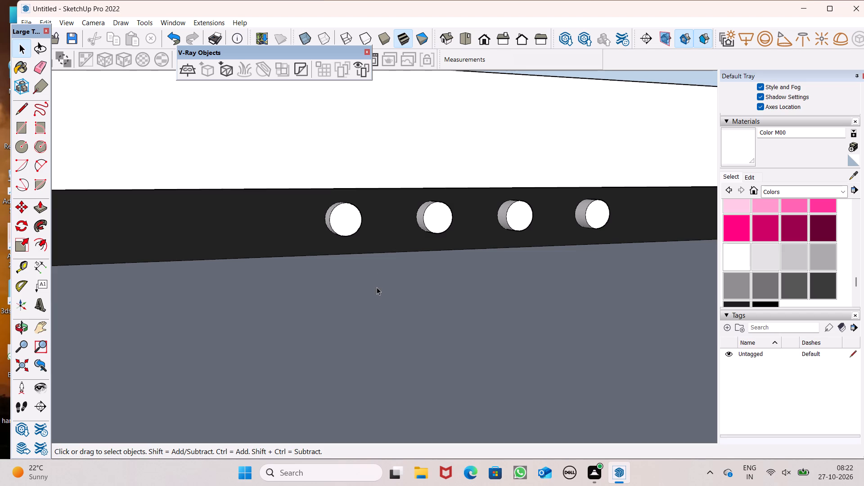
pyautogui.scroll(-18, 349, 238)
pyautogui.moveTo(394, 303); pyautogui.dragTo(318, 308, button='middle')
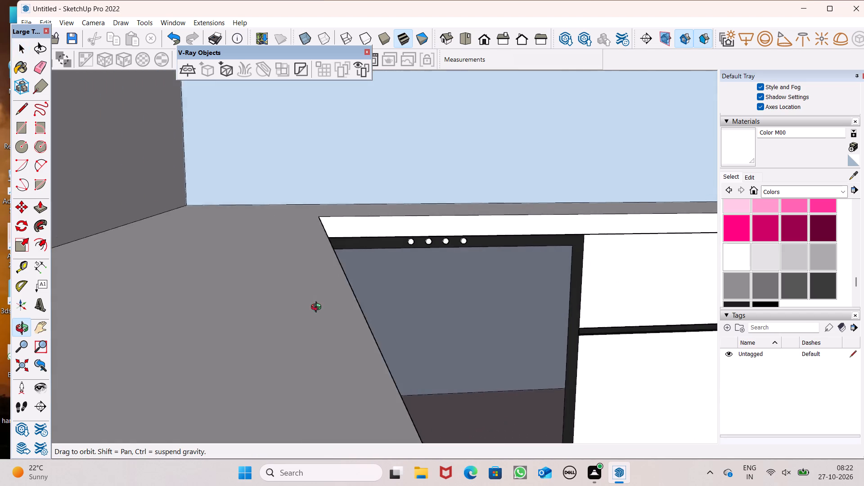
pyautogui.moveTo(318, 308); pyautogui.dragTo(292, 306, button='middle')
pyautogui.scroll(-5, 285, 212)
pyautogui.scroll(-9, 271, 250)
pyautogui.moveTo(315, 267); pyautogui.dragTo(379, 354, button='middle')
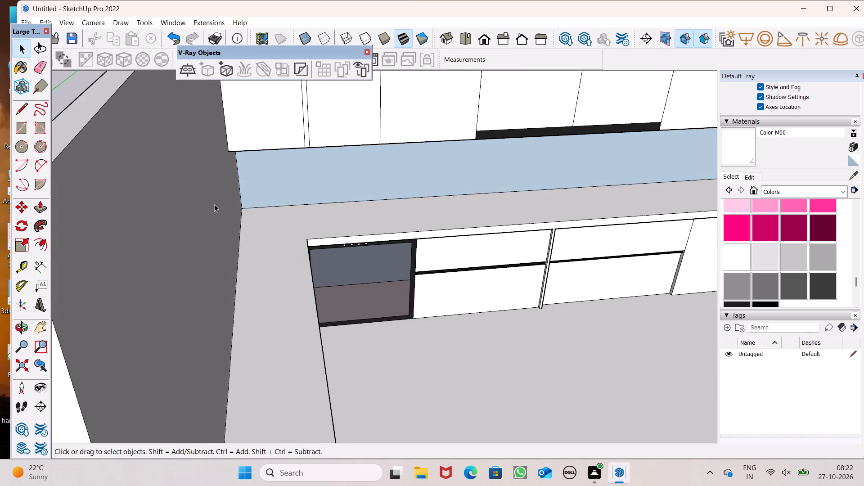
pyautogui.scroll(-1, 746, 279)
# Paint the two narrow vertical strips near the ends of the overhead cabinet fronts dark with Color M08.
pyautogui.click(738, 262)
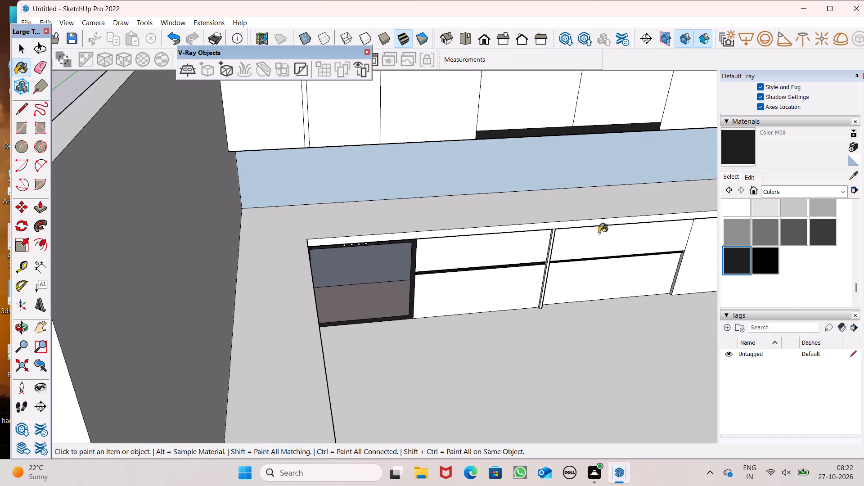
pyautogui.scroll(-6, 279, 243)
pyautogui.scroll(9, 295, 132)
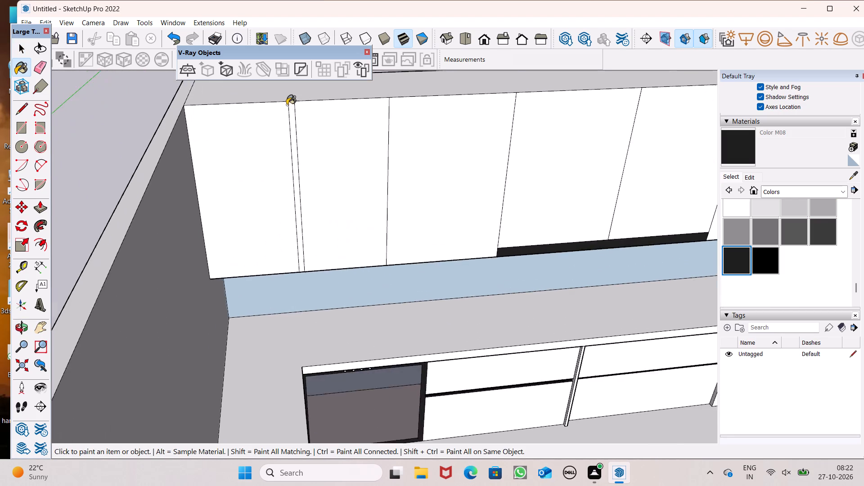
pyautogui.scroll(3, 287, 105)
pyautogui.click(288, 128)
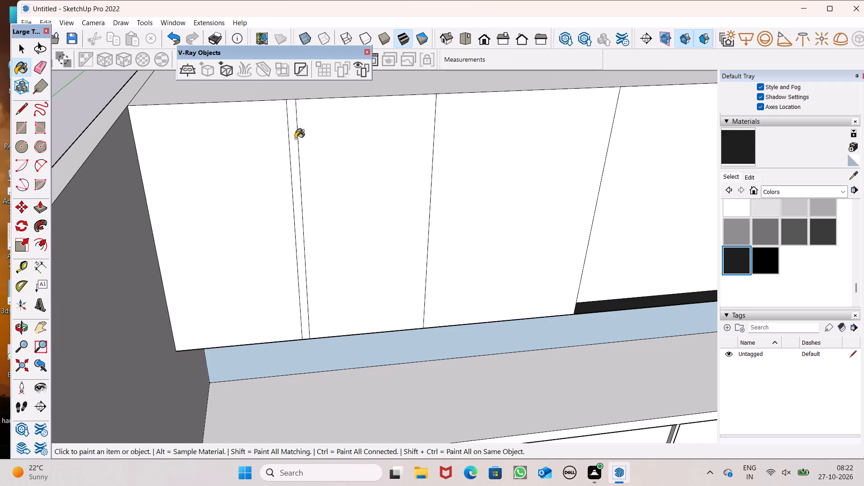
pyautogui.click(295, 139)
pyautogui.scroll(-10, 245, 178)
pyautogui.scroll(3, 742, 170)
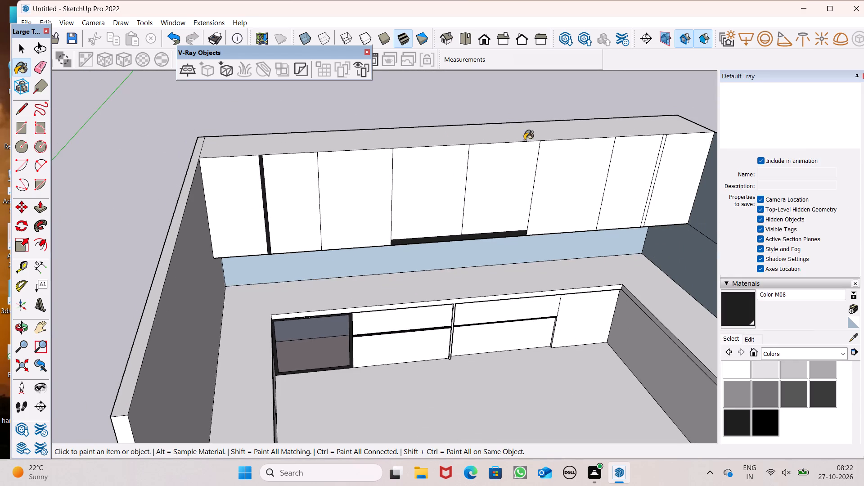
pyautogui.scroll(-2, 301, 166)
pyautogui.scroll(6, 586, 131)
pyautogui.scroll(5, 613, 158)
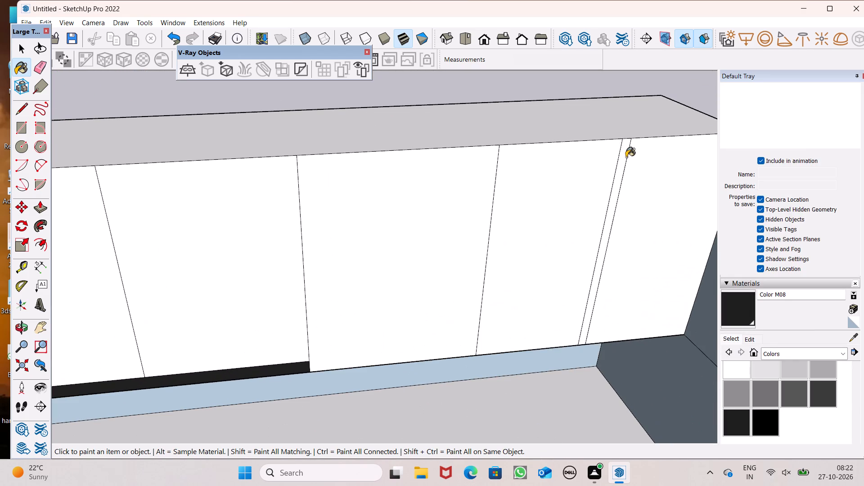
pyautogui.click(624, 161)
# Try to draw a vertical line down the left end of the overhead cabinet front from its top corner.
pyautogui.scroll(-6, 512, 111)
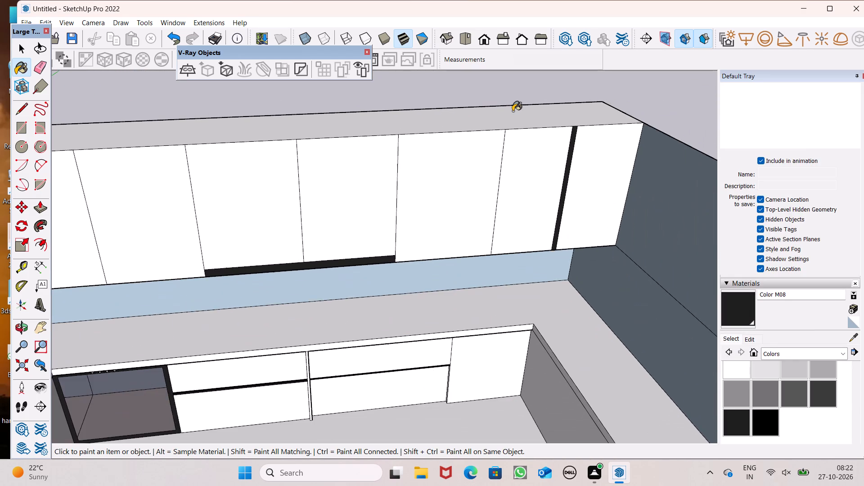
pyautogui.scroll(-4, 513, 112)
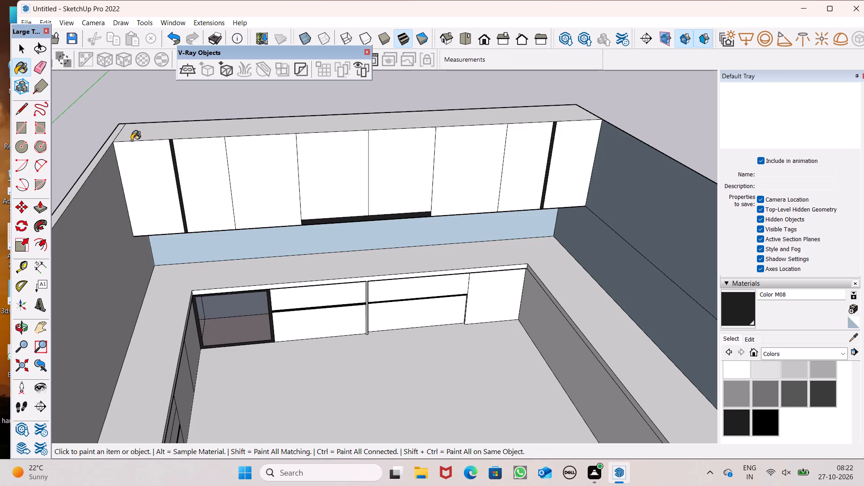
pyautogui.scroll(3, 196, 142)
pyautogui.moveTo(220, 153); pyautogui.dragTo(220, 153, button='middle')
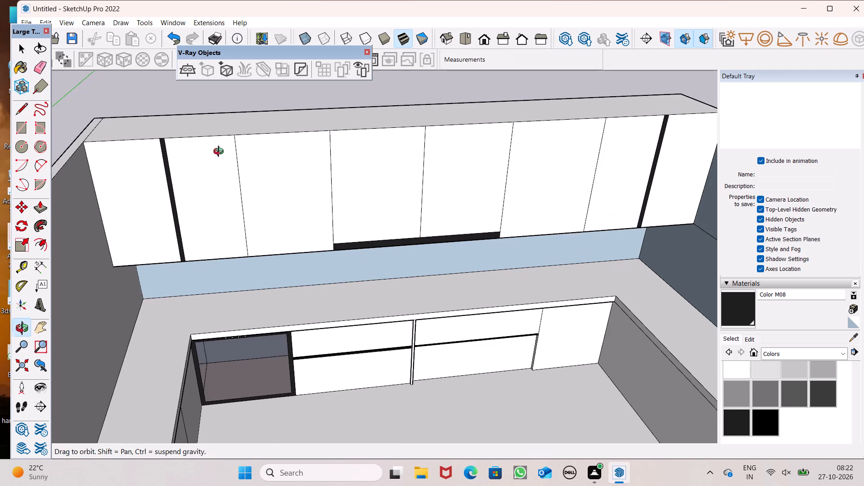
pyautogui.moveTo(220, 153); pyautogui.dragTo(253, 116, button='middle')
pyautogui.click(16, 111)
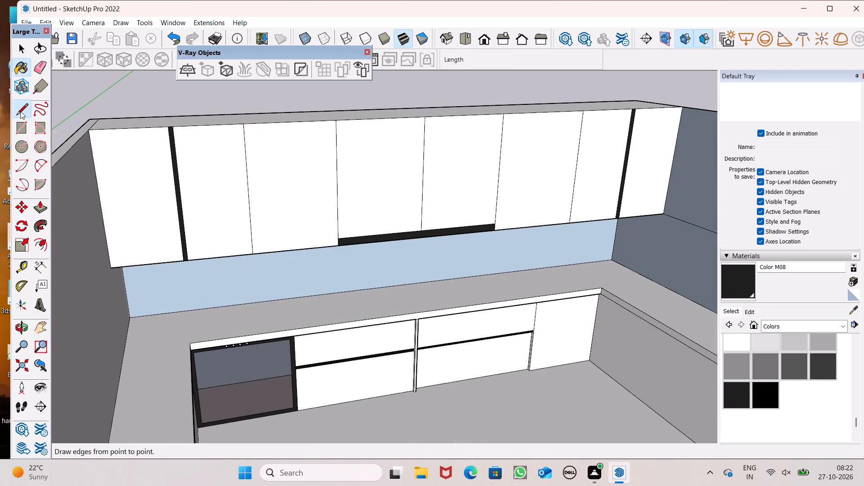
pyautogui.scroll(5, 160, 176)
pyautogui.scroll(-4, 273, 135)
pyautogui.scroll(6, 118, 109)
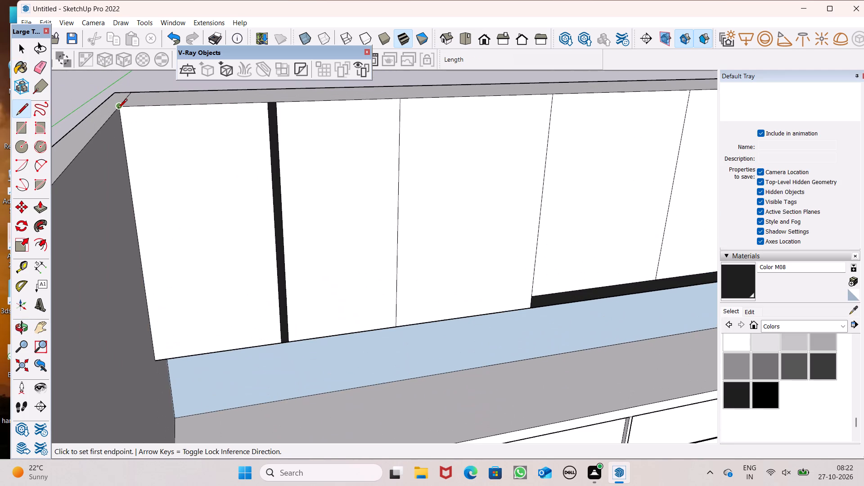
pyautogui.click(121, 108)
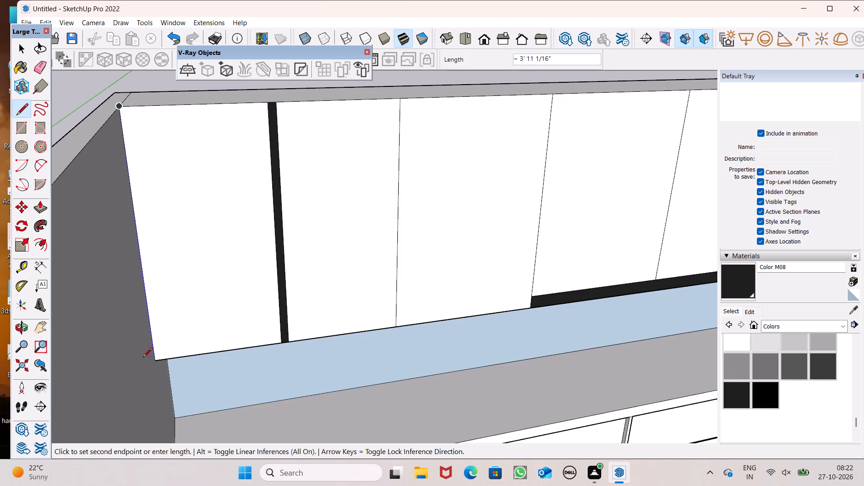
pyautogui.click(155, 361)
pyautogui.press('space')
# Draw a 4' vertical line just inside the left end of the overhead cabinet front, forming a narrow strip.
pyautogui.scroll(4, 77, 130)
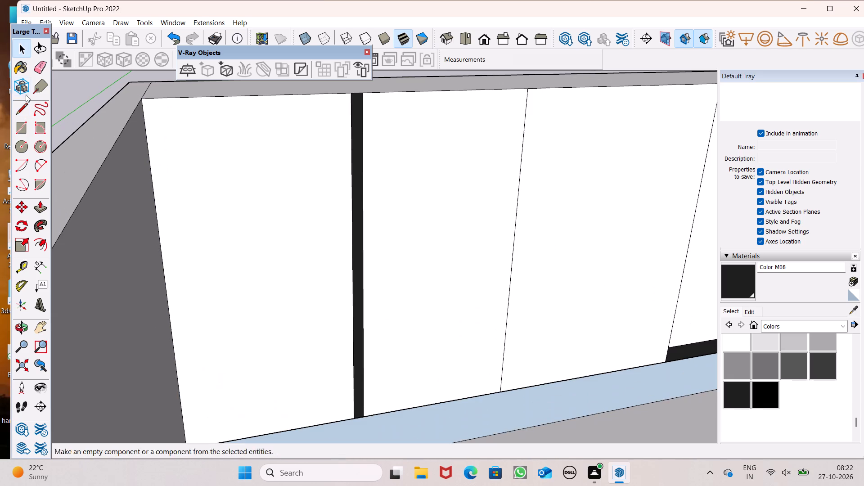
pyautogui.click(15, 111)
pyautogui.scroll(5, 134, 96)
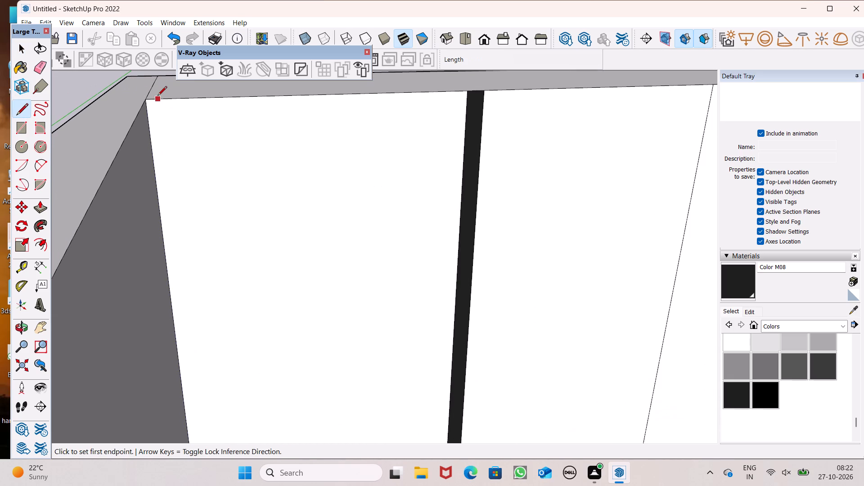
pyautogui.click(154, 99)
pyautogui.scroll(-12, 172, 131)
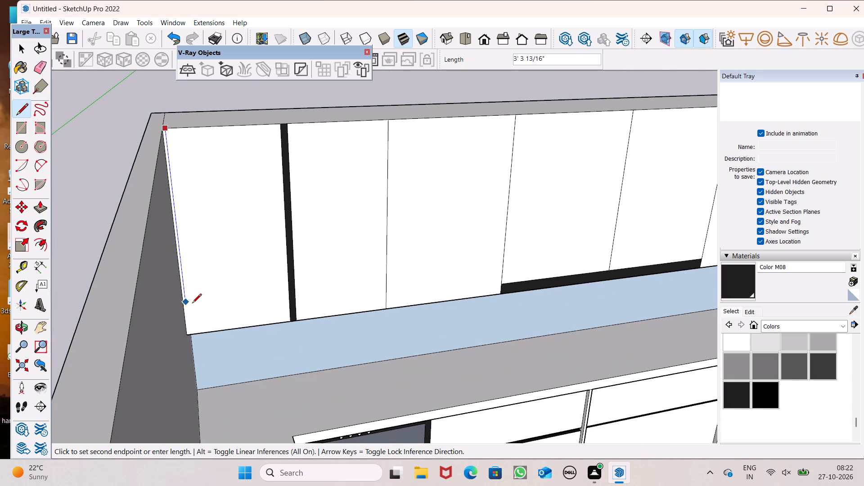
pyautogui.scroll(4, 193, 340)
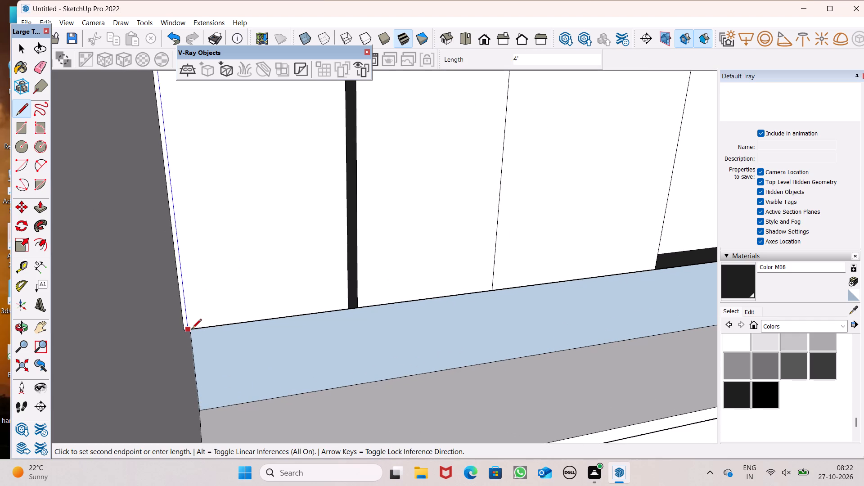
pyautogui.click(192, 329)
# Draw a 4' vertical line just right of the door seam beyond the left dark groove on the overhead cabinets.
pyautogui.scroll(-7, 137, 431)
pyautogui.scroll(-6, 171, 398)
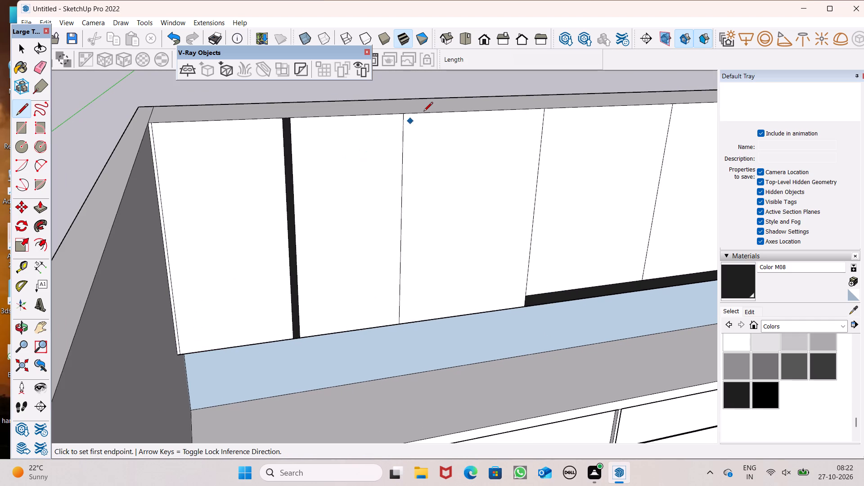
pyautogui.scroll(4, 423, 112)
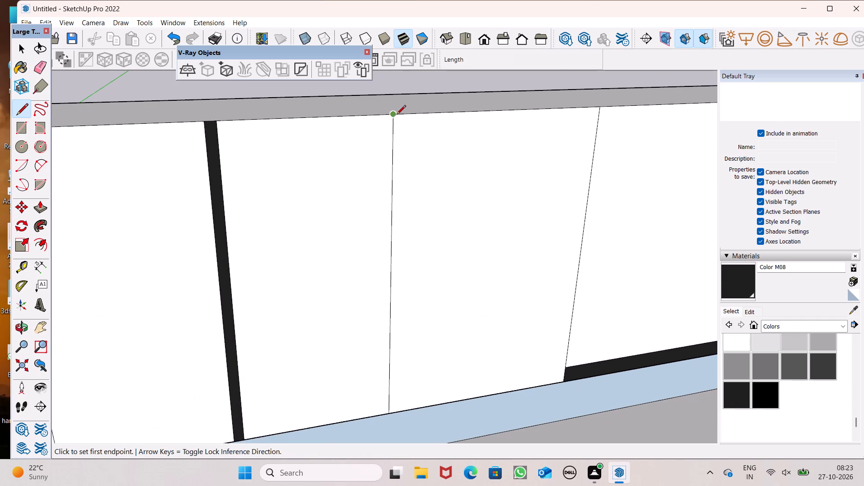
pyautogui.scroll(6, 398, 115)
pyautogui.click(396, 112)
pyautogui.scroll(-11, 416, 179)
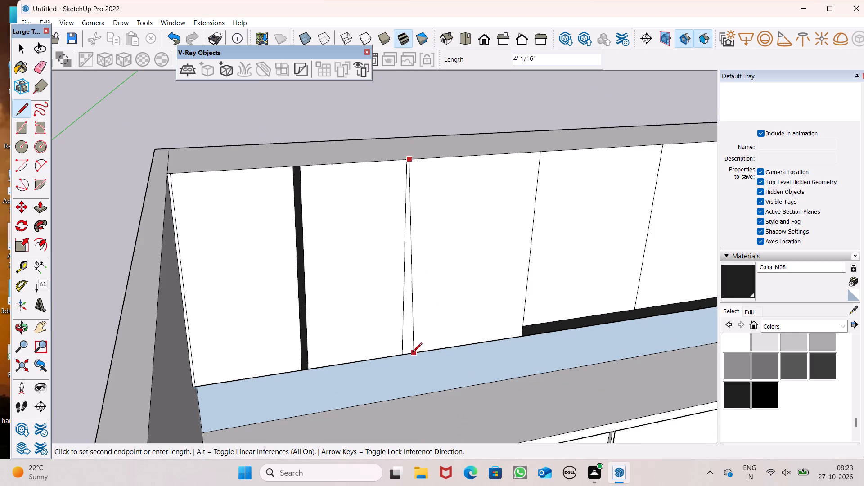
pyautogui.click(409, 354)
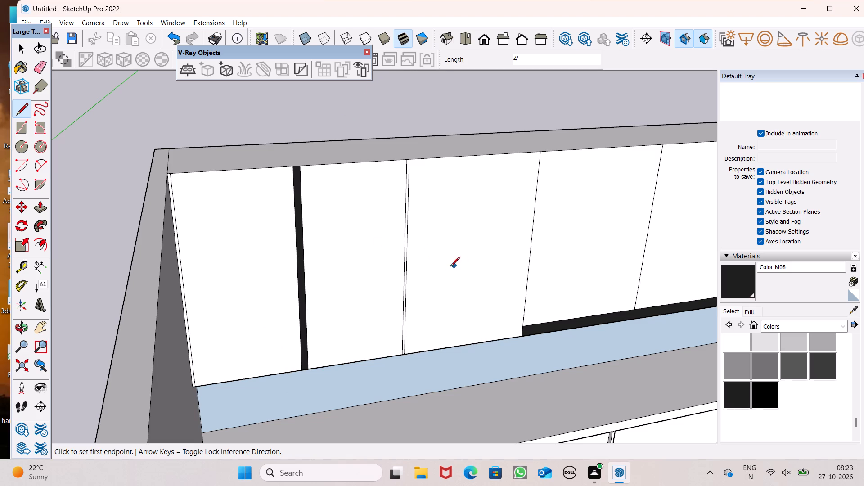
# Draw a 4' vertical line just left of the door seam preceding the right dark groove on the overhead cabinets.
pyautogui.scroll(-6, 332, 241)
pyautogui.scroll(-7, 295, 126)
pyautogui.scroll(5, 612, 151)
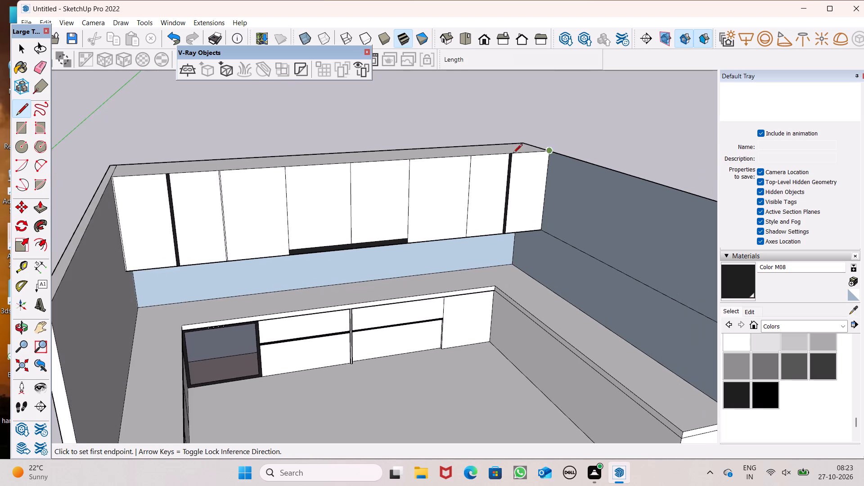
pyautogui.scroll(10, 497, 157)
pyautogui.scroll(6, 423, 158)
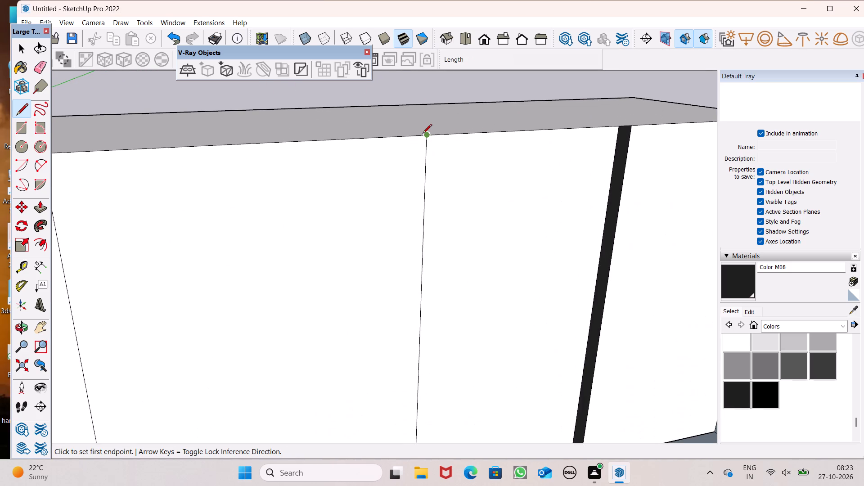
pyautogui.click(418, 135)
pyautogui.scroll(-6, 435, 164)
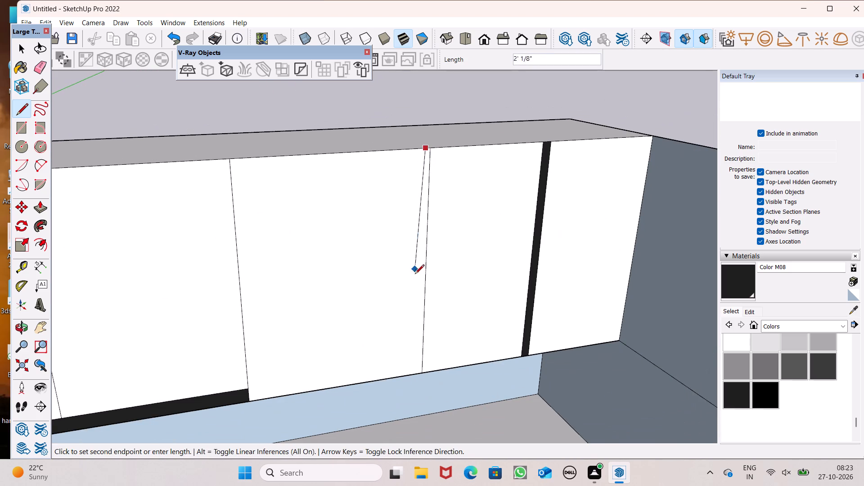
pyautogui.scroll(6, 429, 370)
pyautogui.click(418, 370)
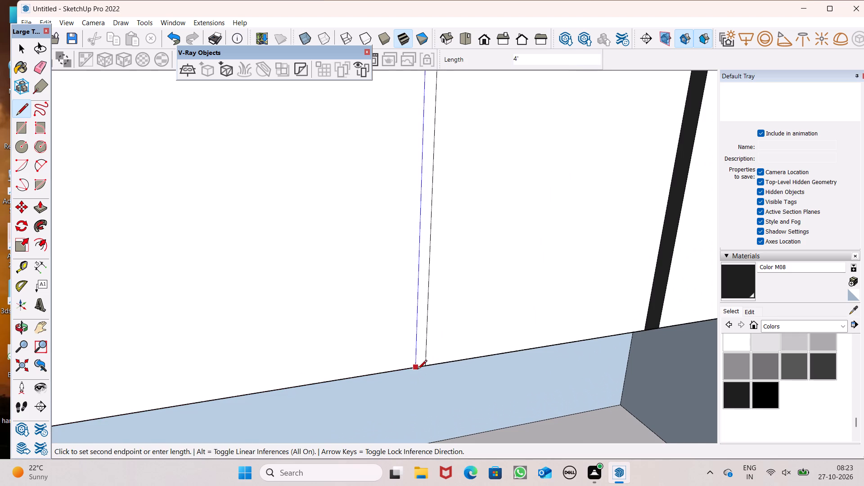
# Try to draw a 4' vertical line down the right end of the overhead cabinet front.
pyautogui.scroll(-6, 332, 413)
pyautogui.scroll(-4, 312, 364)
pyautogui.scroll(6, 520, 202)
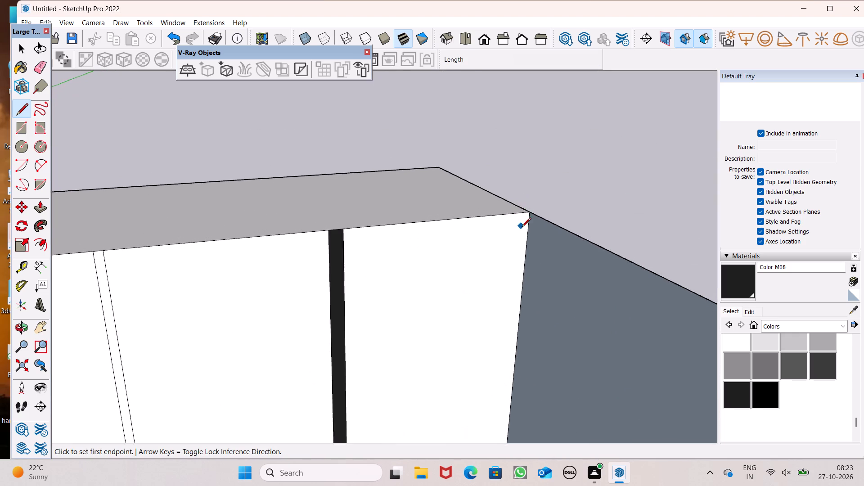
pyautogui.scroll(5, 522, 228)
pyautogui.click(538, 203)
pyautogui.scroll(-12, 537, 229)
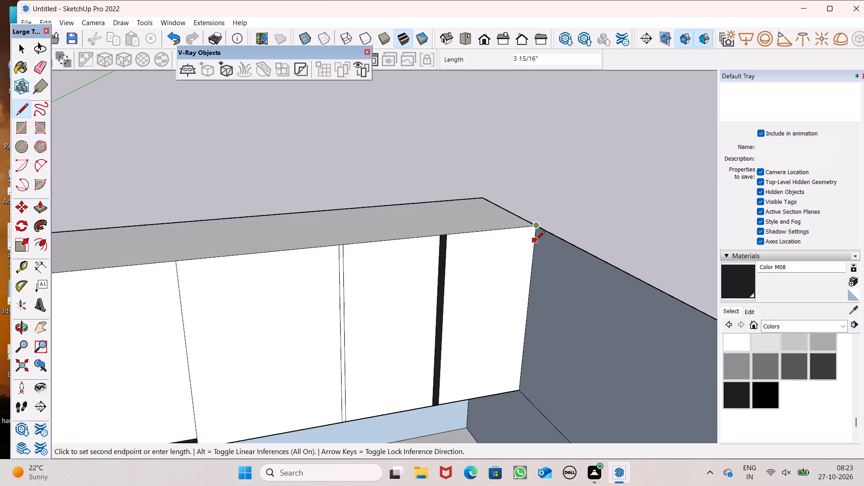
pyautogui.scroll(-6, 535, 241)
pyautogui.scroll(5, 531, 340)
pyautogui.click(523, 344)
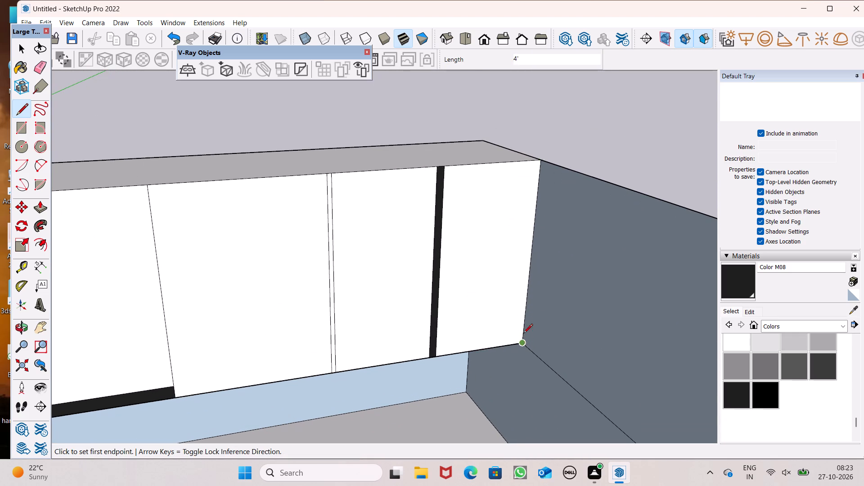
# Draw a 4' vertical line just inside the right end of the overhead cabinet front, forming a narrow strip.
pyautogui.scroll(6, 519, 181)
pyautogui.scroll(5, 541, 153)
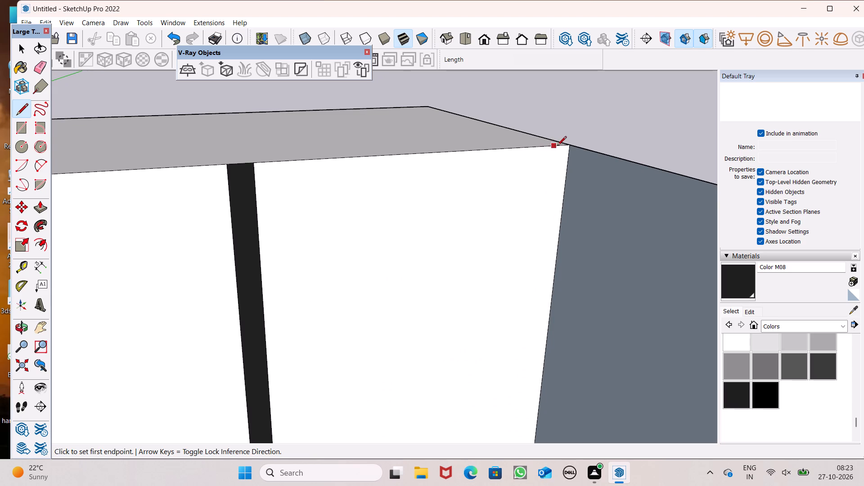
pyautogui.click(562, 146)
pyautogui.scroll(-10, 557, 211)
pyautogui.scroll(3, 532, 404)
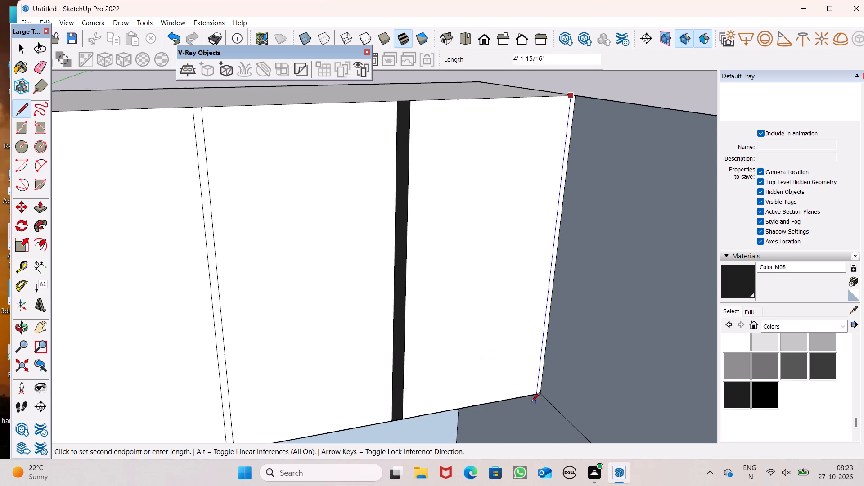
pyautogui.click(532, 393)
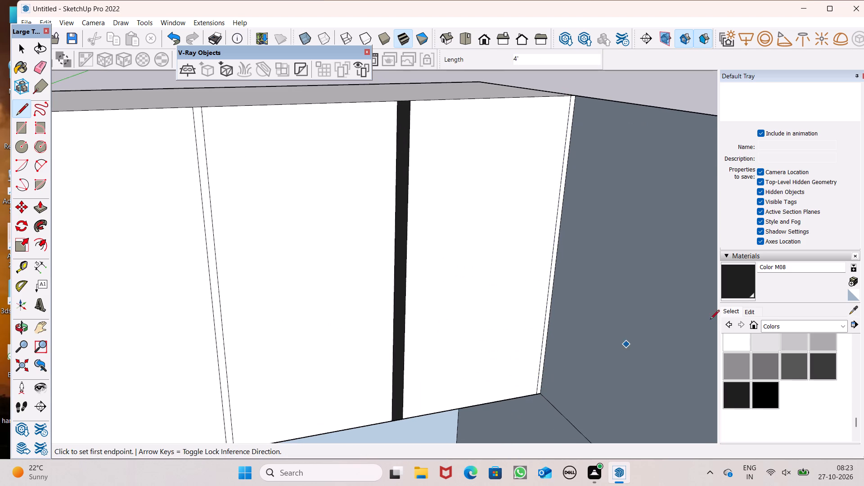
# Paint the right-end strip and the thin strip before the right dark groove on the overhead cabinets with Color M08.
pyautogui.click(732, 281)
pyautogui.scroll(7, 526, 296)
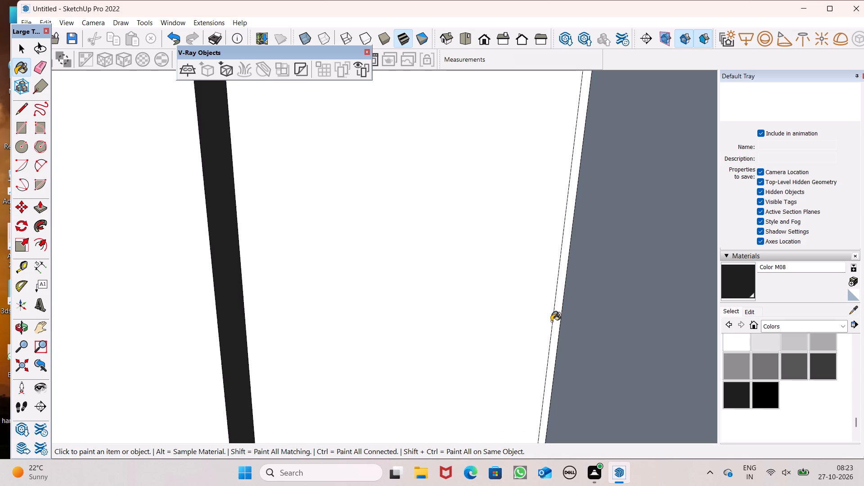
pyautogui.click(559, 321)
pyautogui.scroll(-7, 643, 270)
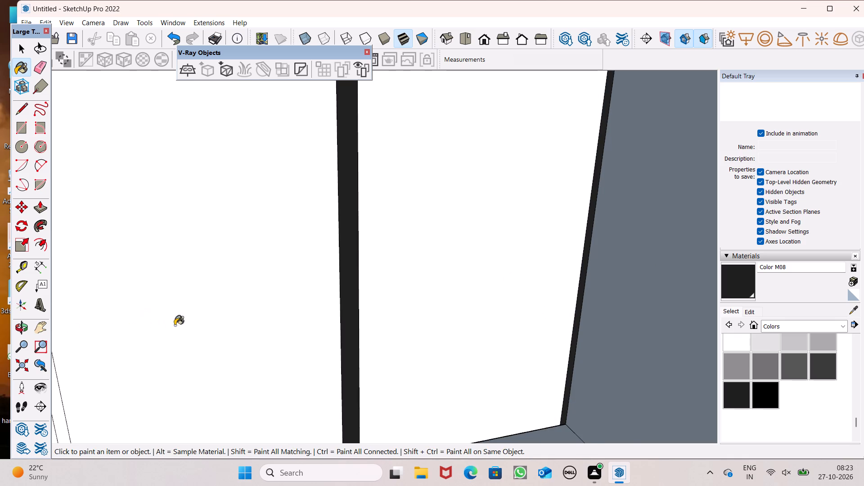
pyautogui.click(190, 327)
# Paint the left-end strip and the thin strip beyond the left dark groove on the overhead cabinets with Color M08.
pyautogui.scroll(-12, 524, 319)
pyautogui.scroll(-6, 539, 274)
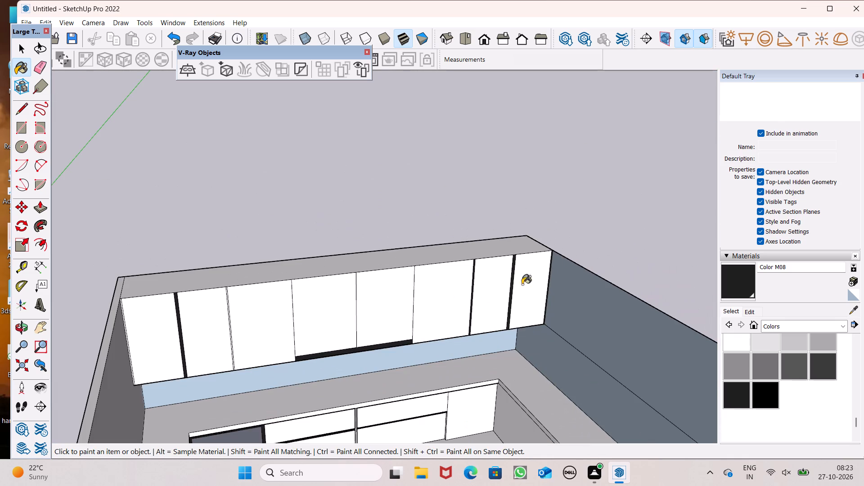
pyautogui.scroll(7, 229, 342)
pyautogui.scroll(14, 101, 360)
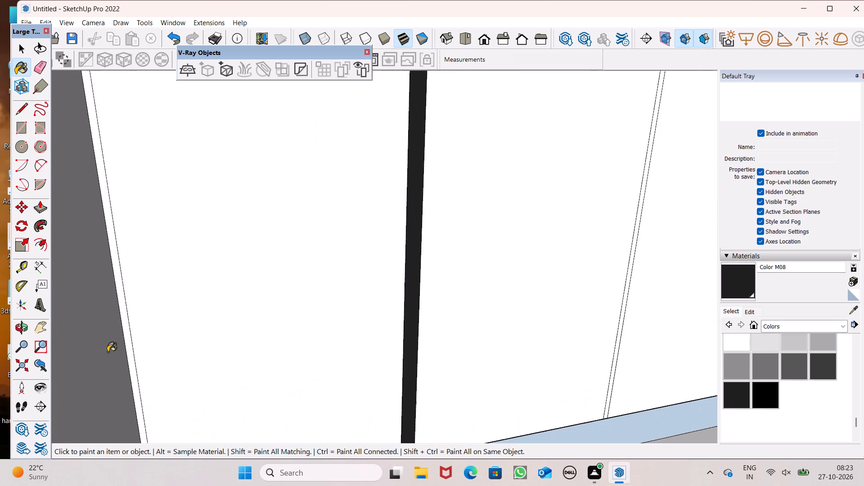
pyautogui.scroll(5, 117, 346)
pyautogui.click(132, 335)
pyautogui.scroll(-7, 128, 351)
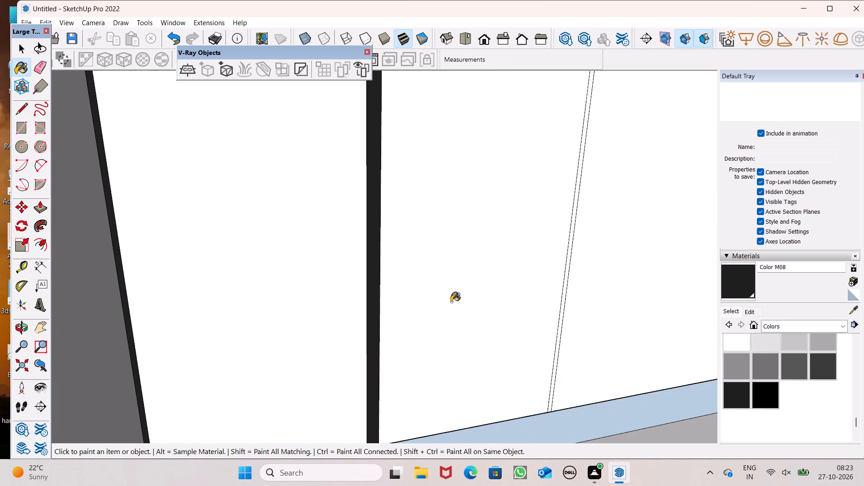
pyautogui.scroll(-4, 449, 310)
pyautogui.scroll(5, 521, 297)
pyautogui.click(535, 288)
pyautogui.scroll(-3, 545, 340)
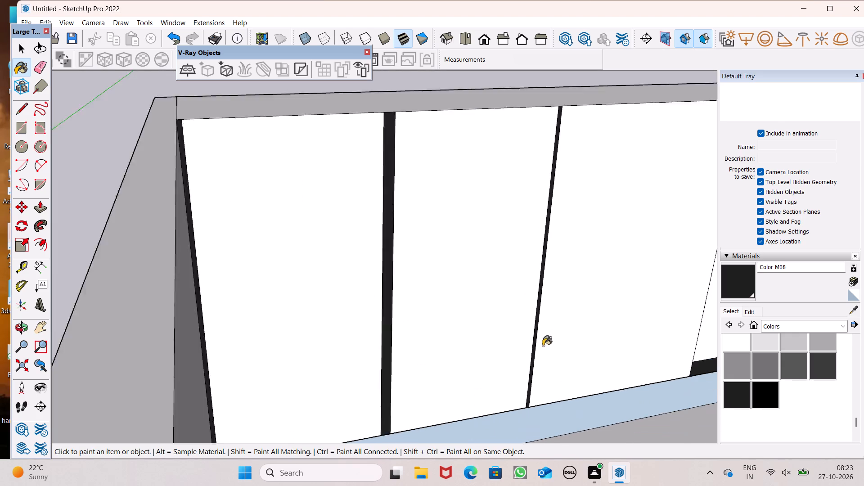
pyautogui.scroll(-8, 543, 346)
pyautogui.press('space')
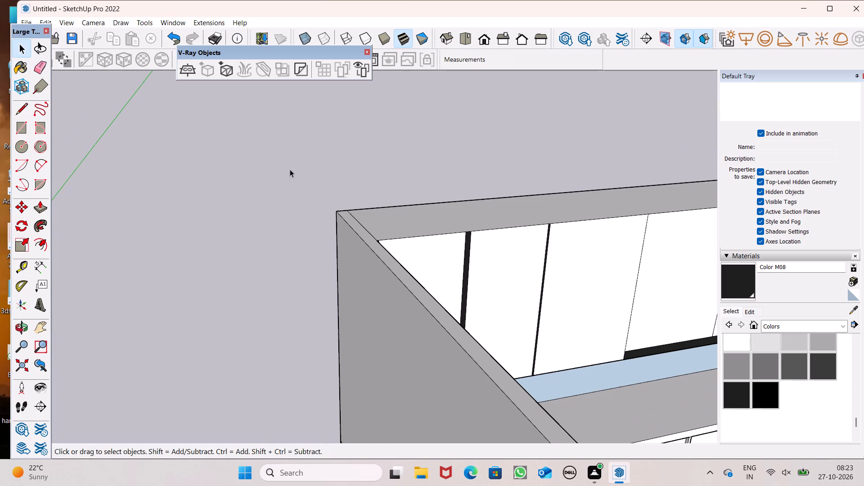
# Push the dark strip at the left end of the overhead cabinets about 2' 3 3/4" inward.
pyautogui.moveTo(582, 350); pyautogui.dragTo(502, 391, button='middle')
pyautogui.scroll(4, 454, 279)
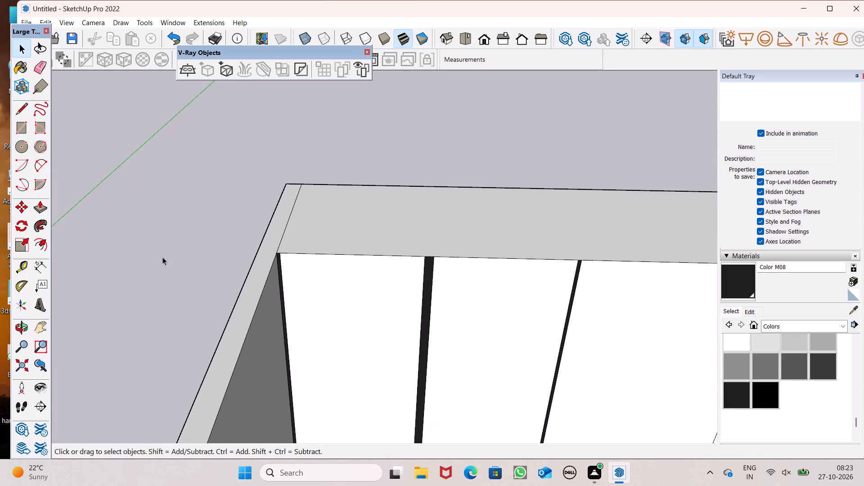
pyautogui.click(36, 209)
pyautogui.scroll(6, 205, 210)
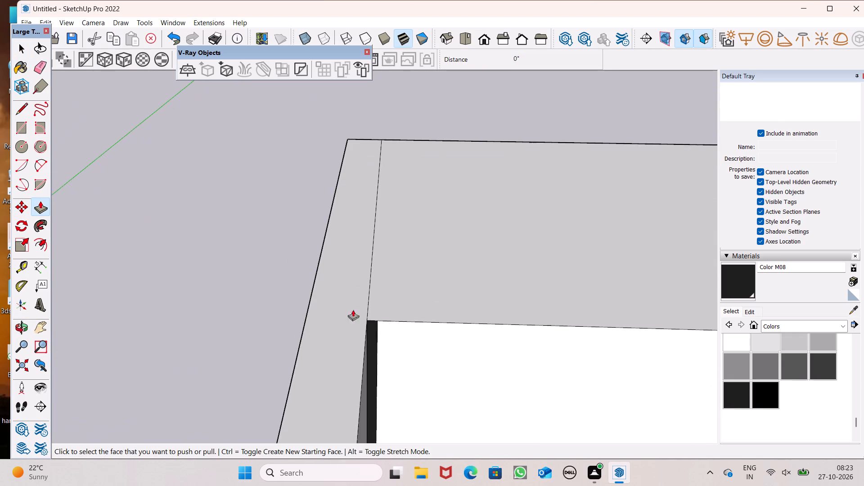
pyautogui.moveTo(374, 338); pyautogui.dragTo(378, 319)
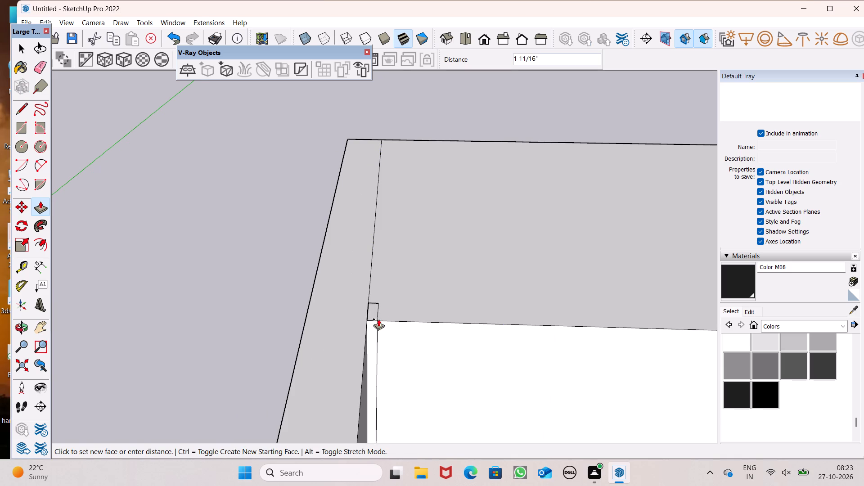
pyautogui.moveTo(378, 319); pyautogui.dragTo(403, 158)
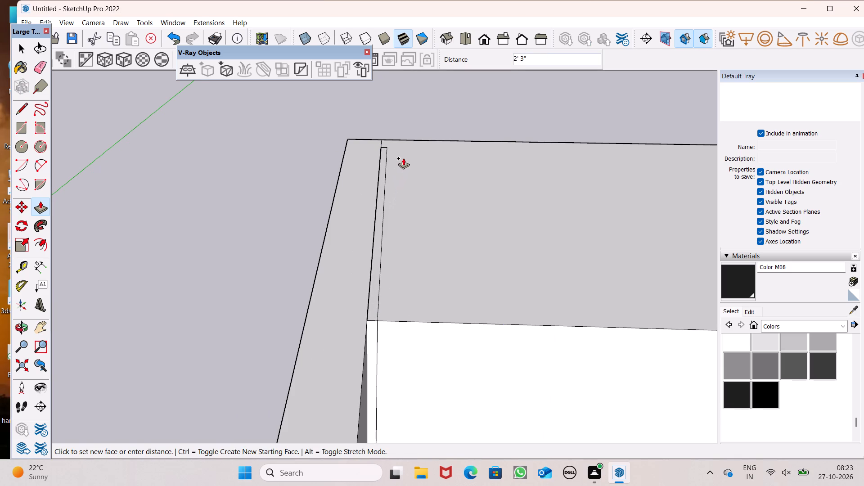
pyautogui.moveTo(403, 158); pyautogui.dragTo(405, 155)
# Push the wide left dark groove of the overhead cabinets about 2' 3 3/8" inward.
pyautogui.scroll(-6, 315, 180)
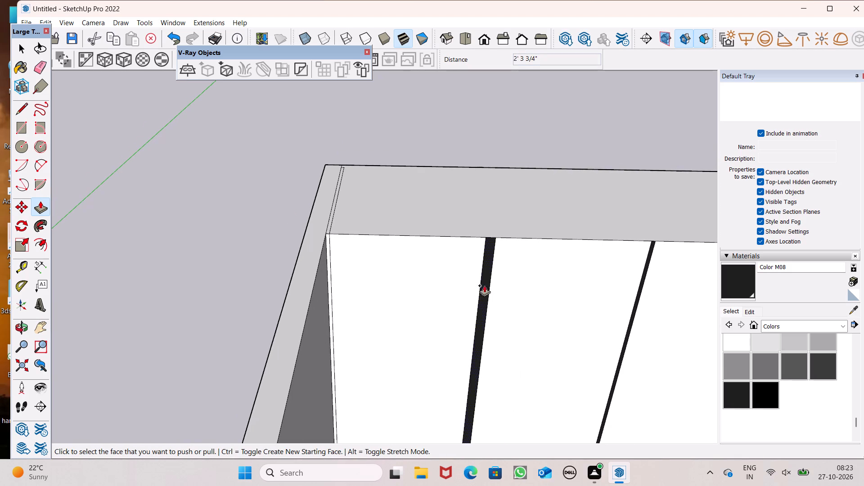
pyautogui.moveTo(485, 282); pyautogui.dragTo(486, 233)
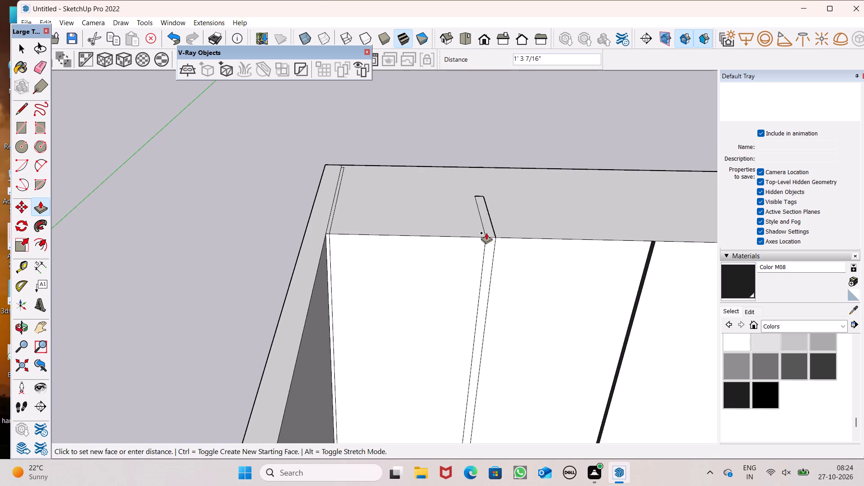
pyautogui.moveTo(486, 233); pyautogui.dragTo(486, 203)
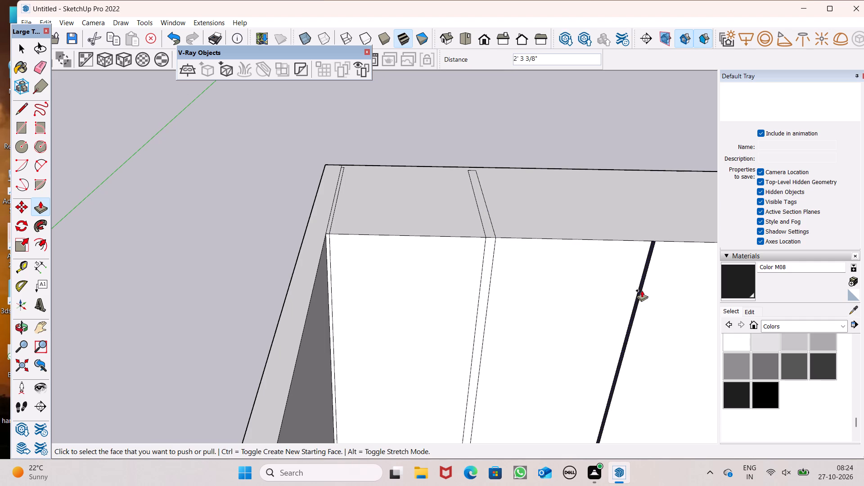
# Push the thin dark strip beyond the left groove of the overhead cabinets about 2' 3 3/16" inward.
pyautogui.moveTo(639, 293); pyautogui.dragTo(640, 269)
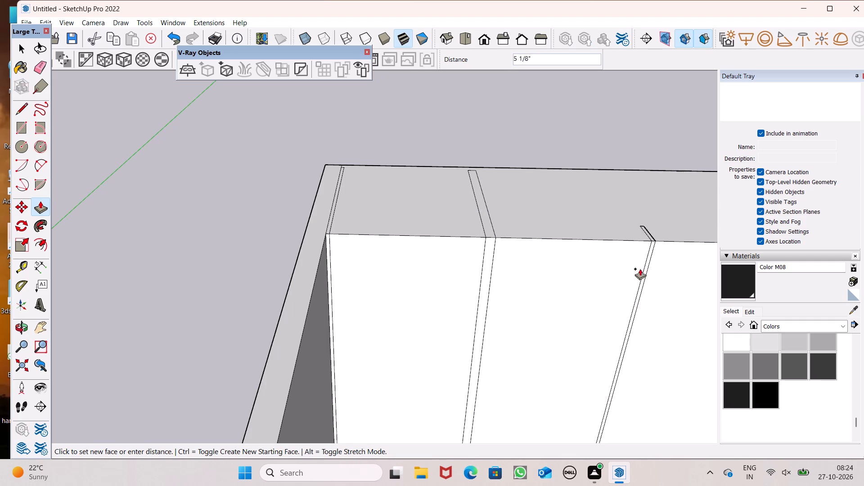
pyautogui.moveTo(640, 269); pyautogui.dragTo(623, 199)
pyautogui.moveTo(623, 199); pyautogui.dragTo(622, 196)
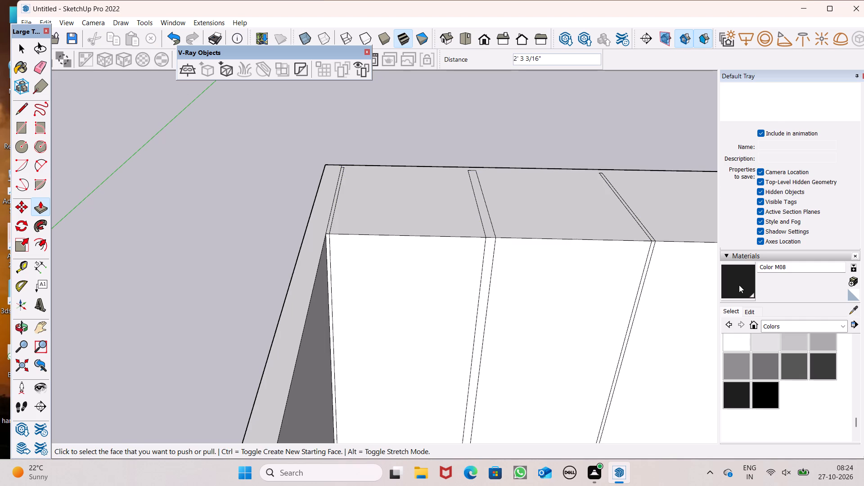
# Paint the top and front faces of the three recessed grooves in the left part of the overhead cabinets with Color M08.
pyautogui.click(734, 283)
pyautogui.scroll(6, 625, 241)
pyautogui.click(661, 233)
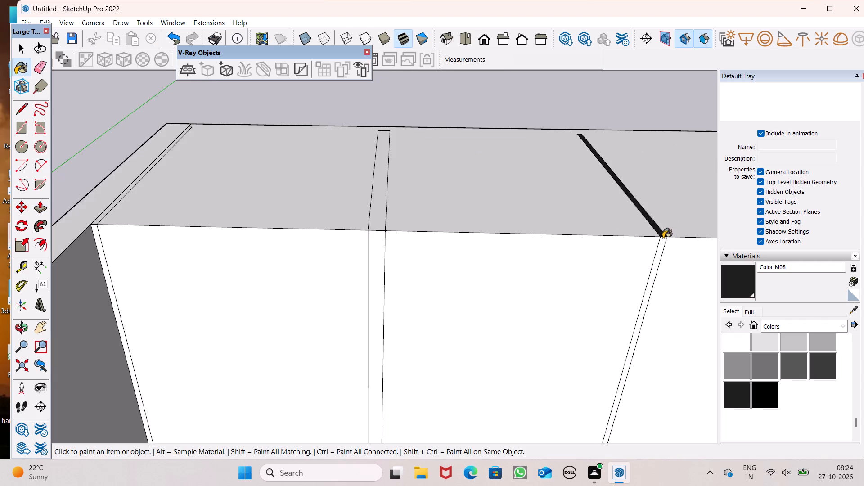
pyautogui.click(663, 242)
pyautogui.click(379, 225)
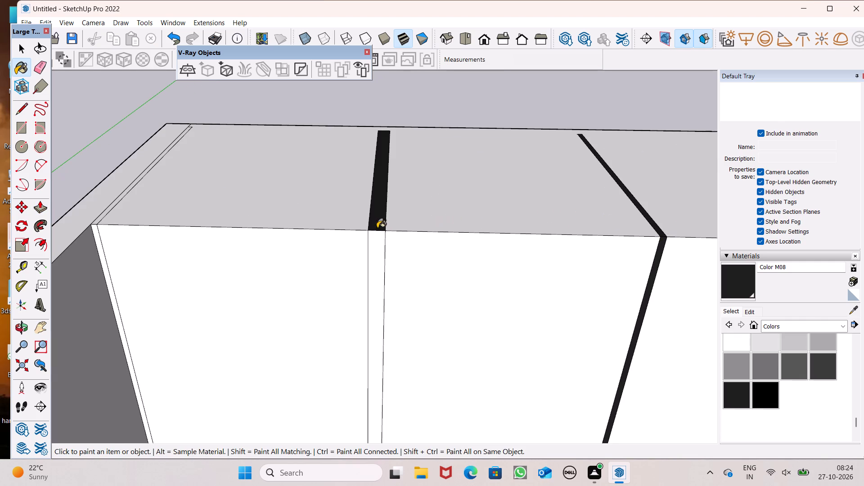
pyautogui.click(376, 241)
pyautogui.scroll(-5, 827, 408)
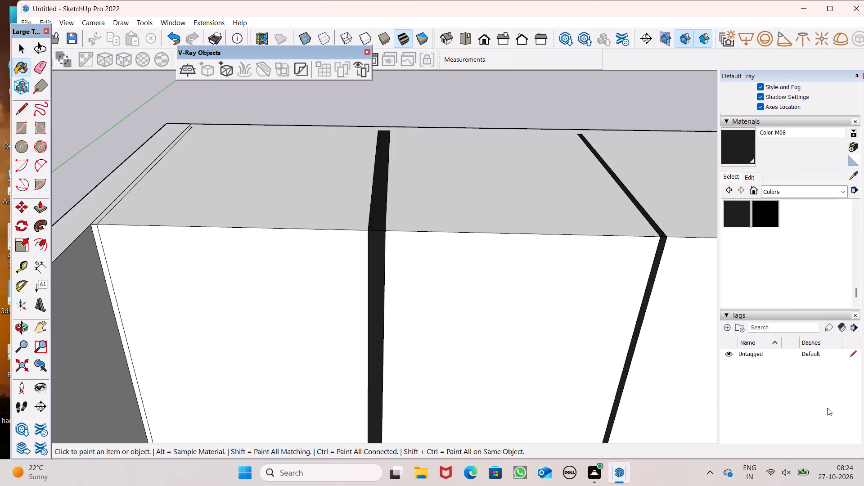
pyautogui.scroll(6, 121, 272)
pyautogui.scroll(-2, 498, 241)
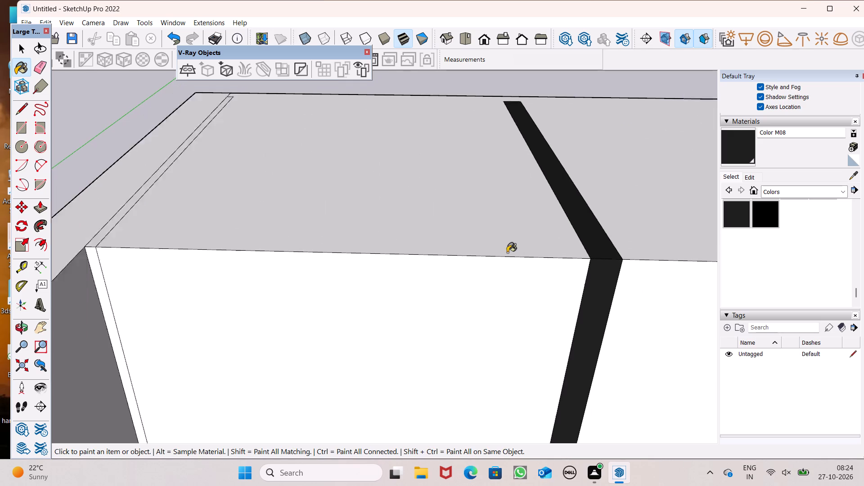
pyautogui.scroll(-5, 507, 252)
pyautogui.scroll(5, 283, 252)
pyautogui.click(256, 246)
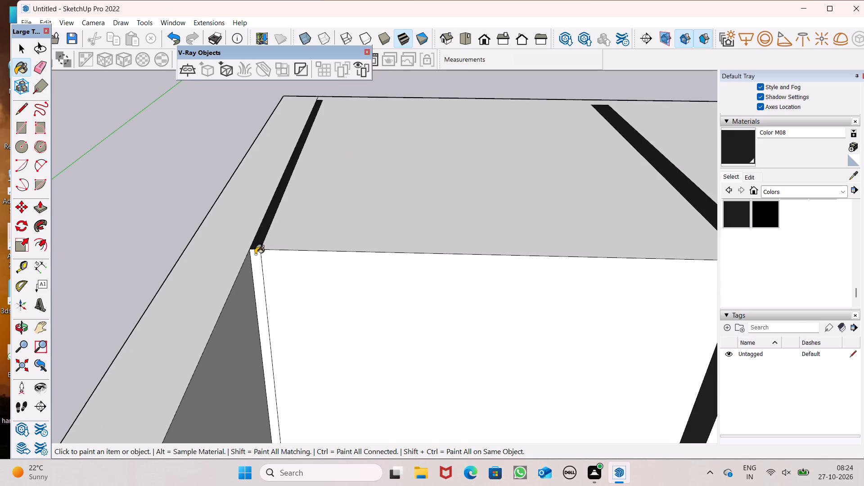
pyautogui.click(255, 254)
# Push the thin dark strip preceding the right groove of the overhead cabinets about 2' 1 3/4" inward.
pyautogui.scroll(-20, 389, 182)
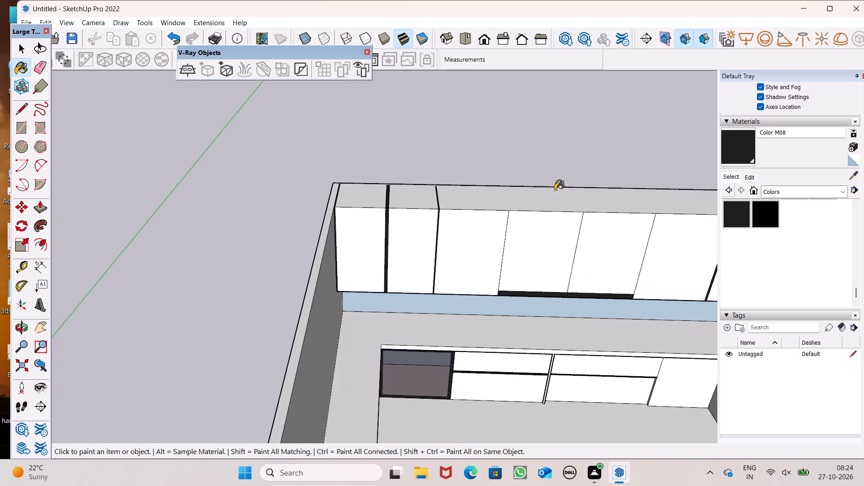
pyautogui.scroll(-7, 346, 227)
pyautogui.scroll(8, 523, 179)
pyautogui.scroll(6, 654, 218)
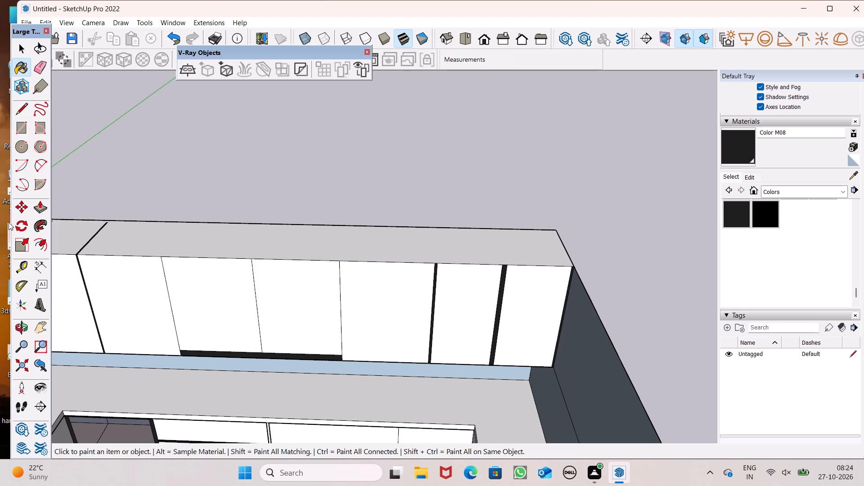
pyautogui.click(36, 203)
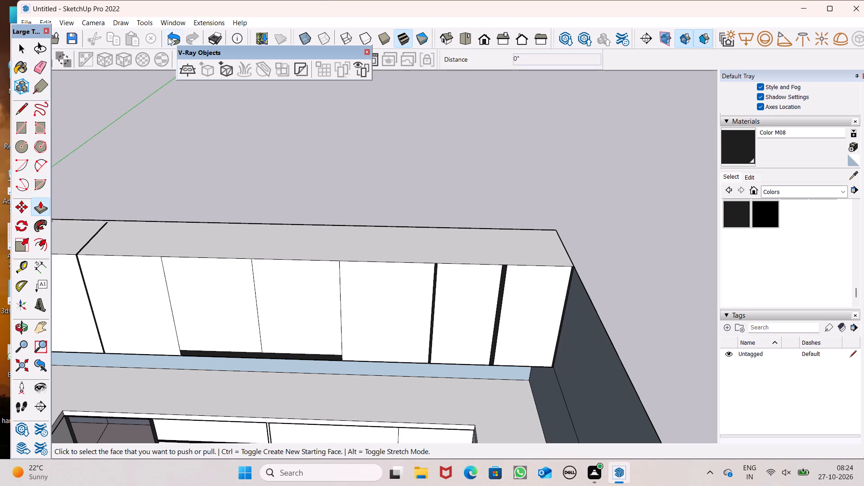
pyautogui.scroll(7, 411, 223)
pyautogui.scroll(2, 472, 252)
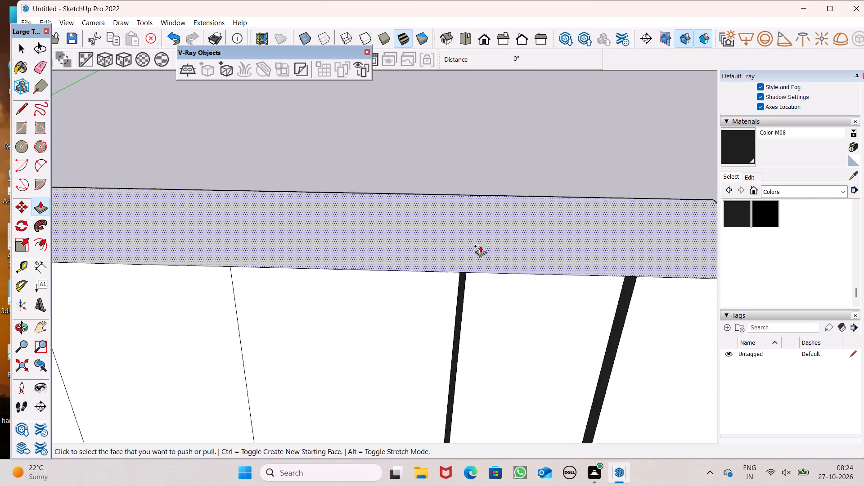
pyautogui.scroll(3, 480, 246)
pyautogui.moveTo(450, 305); pyautogui.dragTo(451, 239)
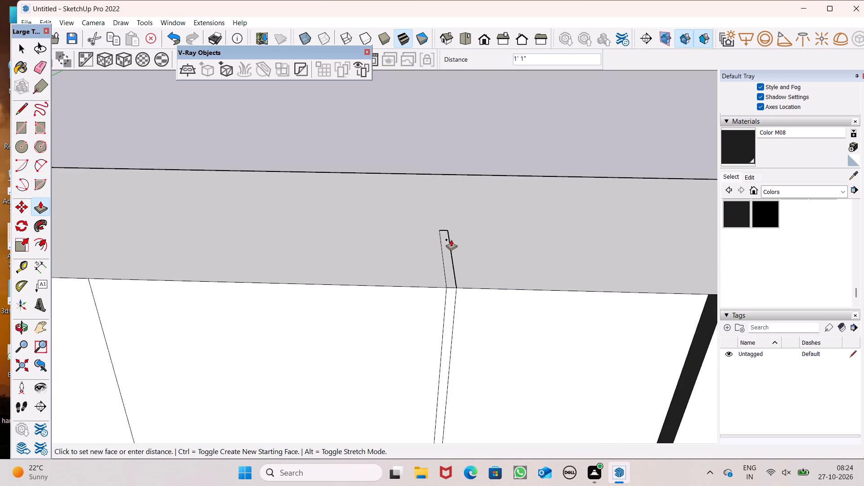
pyautogui.moveTo(451, 239); pyautogui.dragTo(450, 194)
# Push the wide right dark groove of the overhead cabinets about 2' 1 13/16" inward.
pyautogui.scroll(-3, 320, 208)
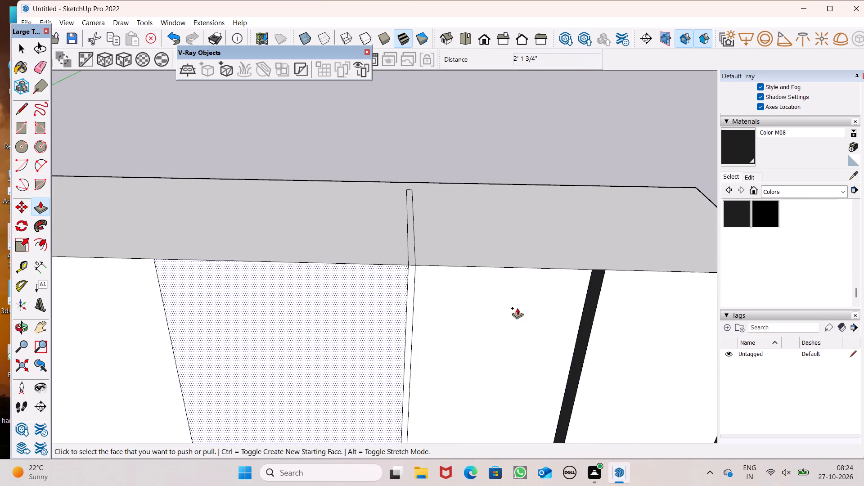
pyautogui.moveTo(587, 319); pyautogui.dragTo(573, 229)
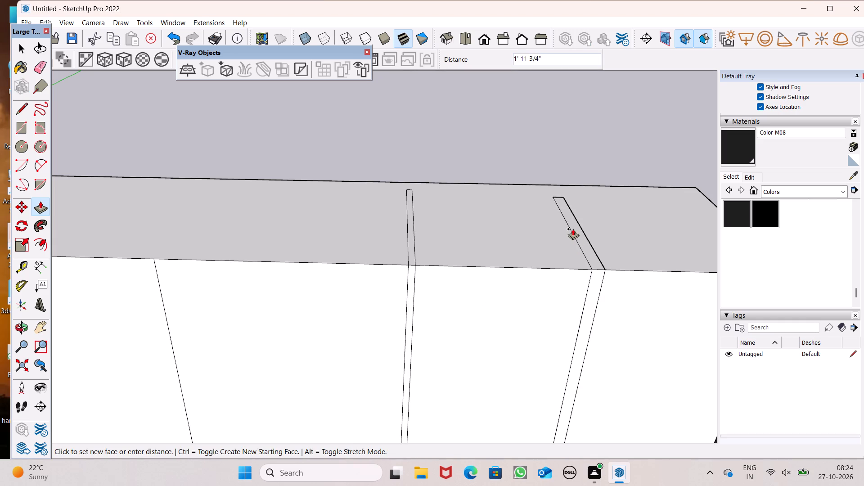
pyautogui.moveTo(573, 229); pyautogui.dragTo(569, 224)
# Push the thin dark strip at the right wall end of the overhead cabinets about 2' inward.
pyautogui.scroll(-4, 372, 186)
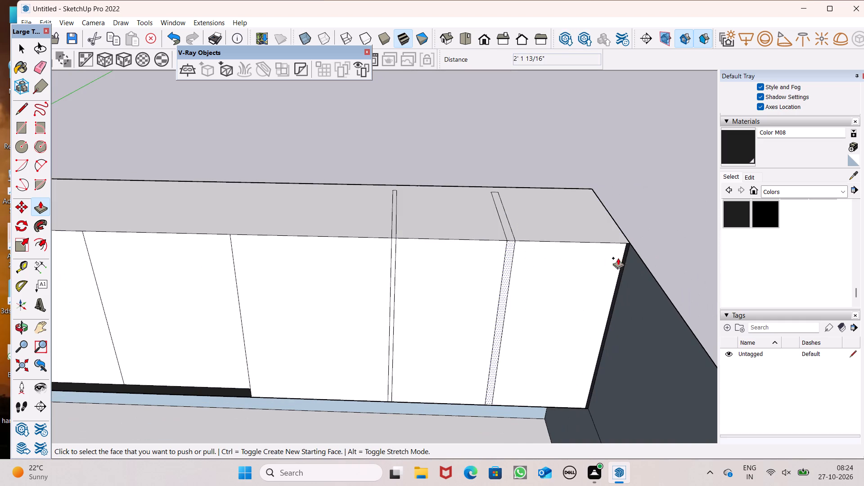
pyautogui.scroll(8, 632, 247)
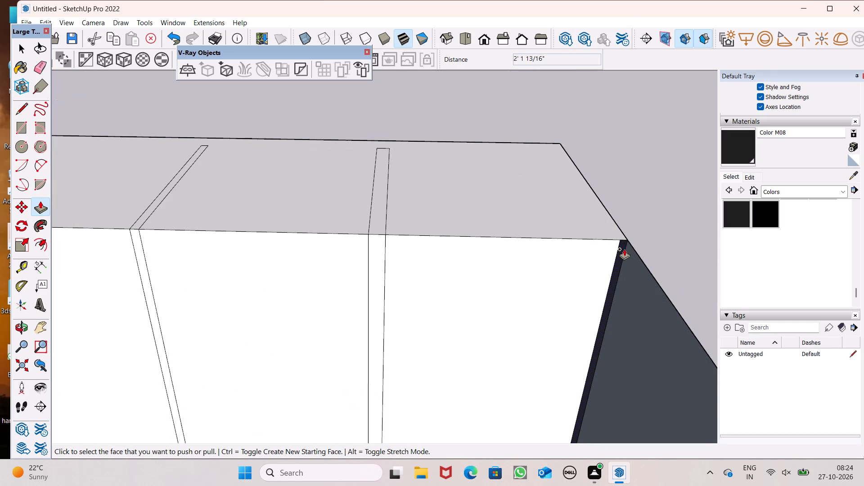
pyautogui.moveTo(621, 250); pyautogui.dragTo(586, 144)
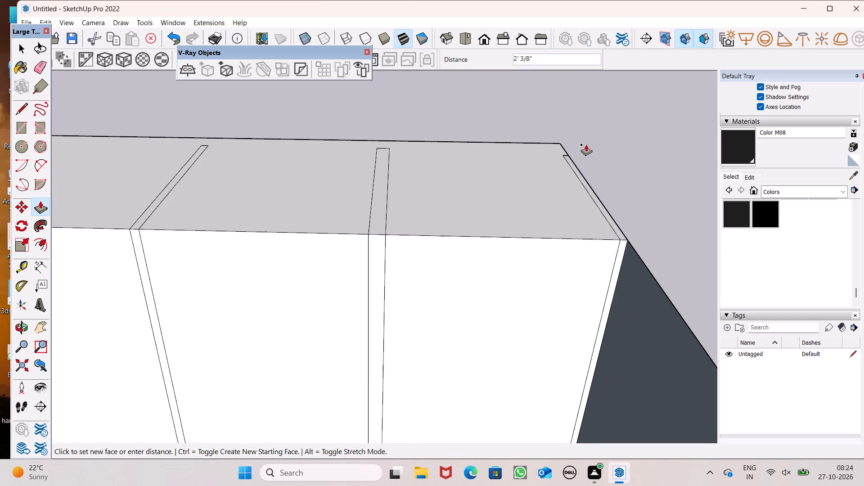
pyautogui.moveTo(586, 144); pyautogui.dragTo(582, 137)
# Paint the top and front faces of the three recessed grooves in the right part of the overhead cabinets with Color M08.
pyautogui.click(742, 139)
pyautogui.scroll(7, 601, 252)
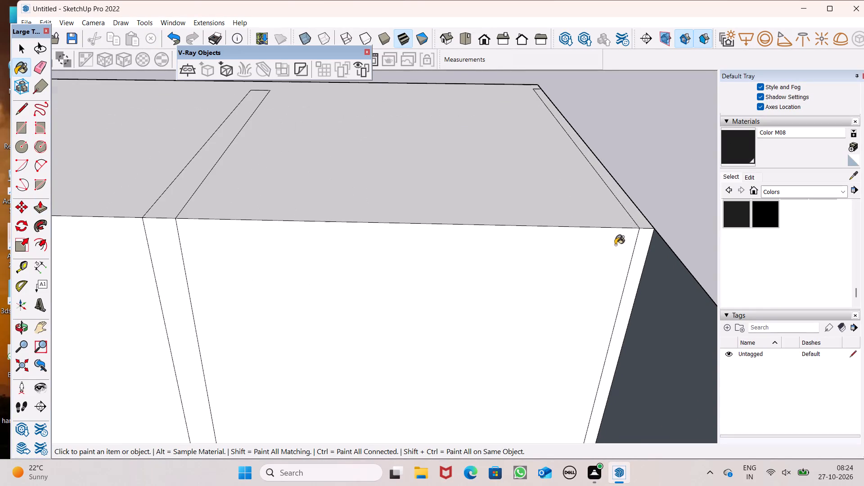
pyautogui.click(638, 222)
pyautogui.click(642, 249)
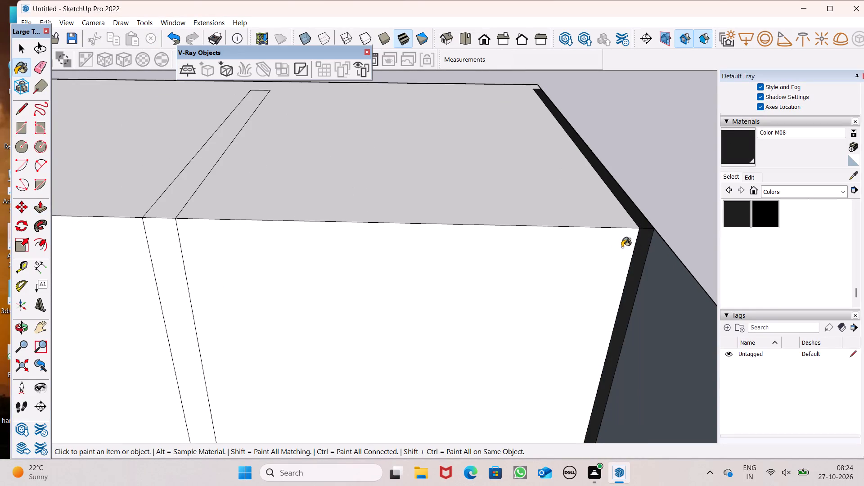
pyautogui.scroll(-6, 616, 263)
pyautogui.scroll(3, 288, 228)
pyautogui.click(364, 240)
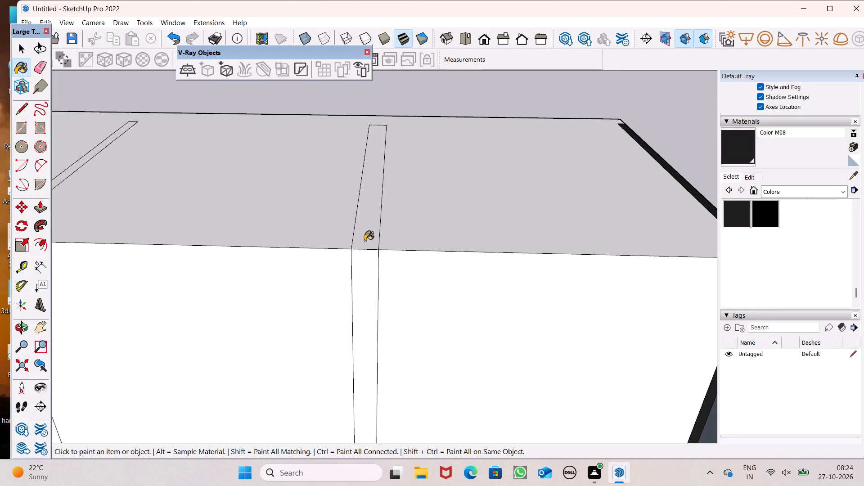
pyautogui.click(372, 268)
pyautogui.scroll(-6, 475, 210)
pyautogui.scroll(5, 154, 249)
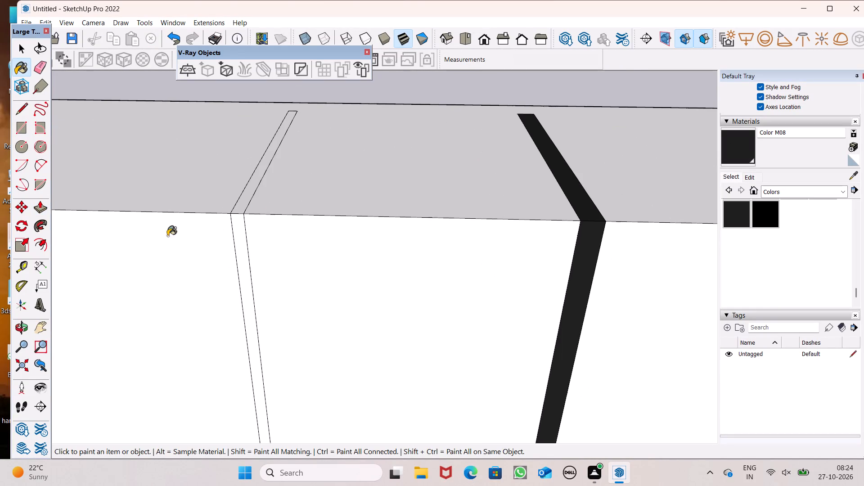
pyautogui.click(243, 200)
pyautogui.click(241, 224)
pyautogui.scroll(-5, 314, 193)
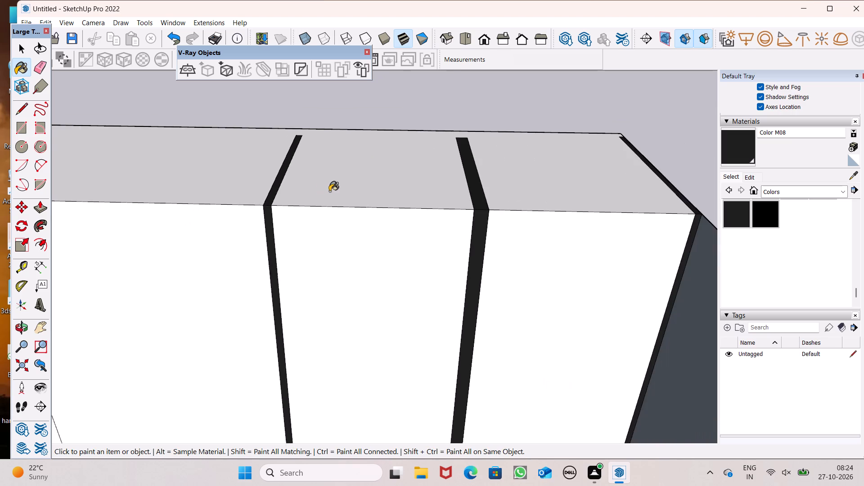
# Paint the two rightmost overhead cabinet doors with Translucent Glass Gray from the Glass and Mirrors collection.
pyautogui.scroll(-4, 331, 191)
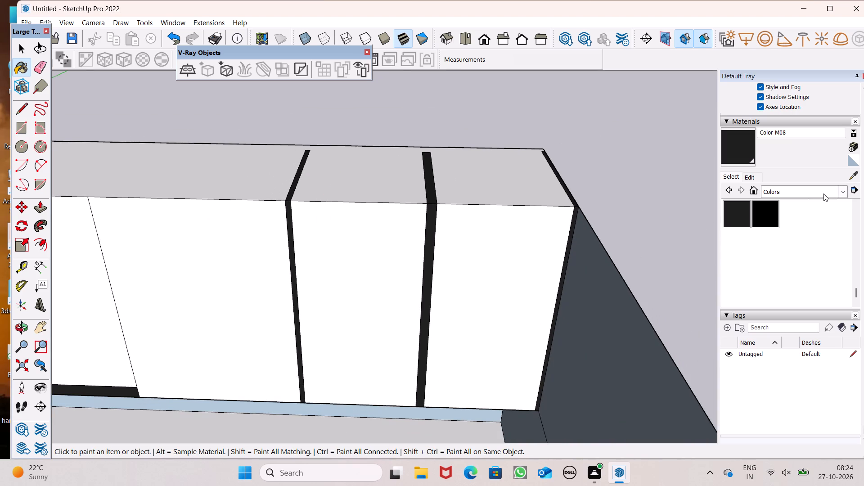
pyautogui.click(823, 193)
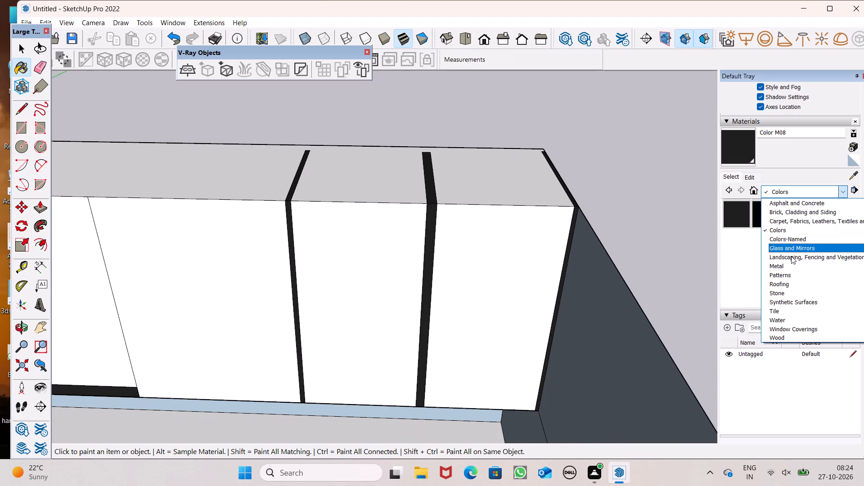
pyautogui.click(791, 245)
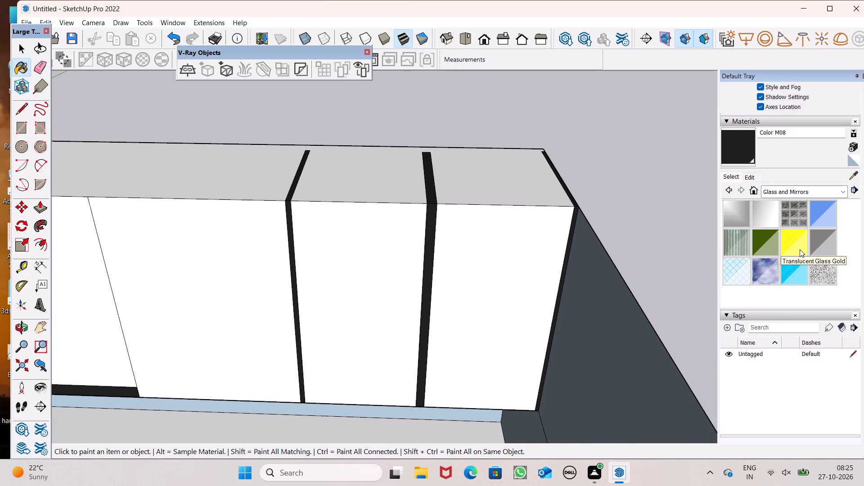
pyautogui.click(831, 240)
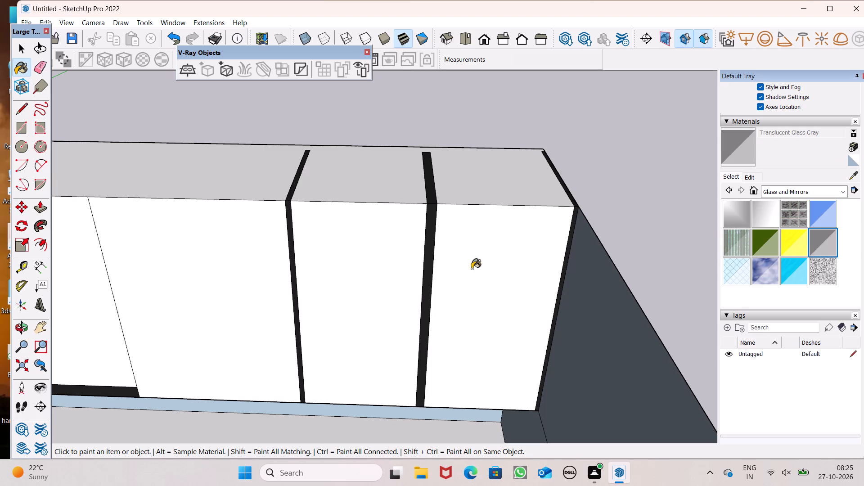
pyautogui.click(522, 285)
pyautogui.click(357, 285)
# Paint the two leftmost overhead cabinet doors with Translucent Glass Gray.
pyautogui.scroll(-6, 448, 224)
pyautogui.moveTo(457, 287); pyautogui.dragTo(467, 162, button='middle')
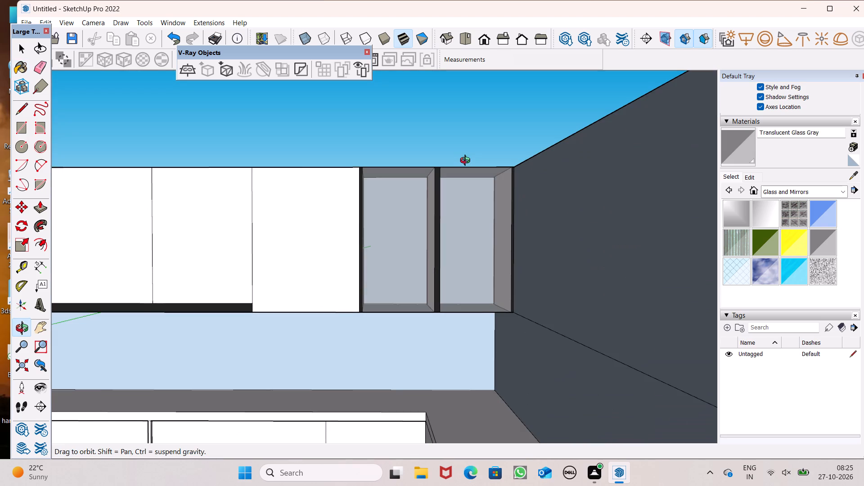
pyautogui.moveTo(467, 162); pyautogui.dragTo(443, 175, button='middle')
pyautogui.scroll(-10, 469, 173)
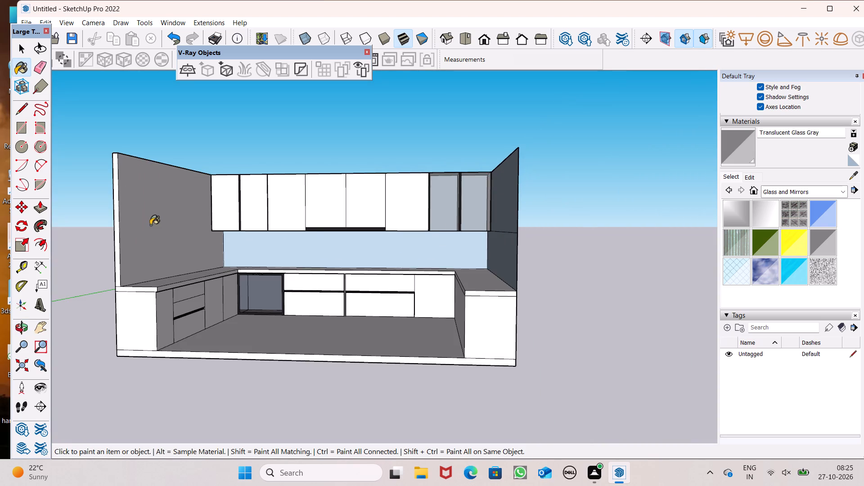
pyautogui.scroll(7, 195, 205)
pyautogui.scroll(5, 266, 198)
pyautogui.click(224, 206)
pyautogui.click(299, 209)
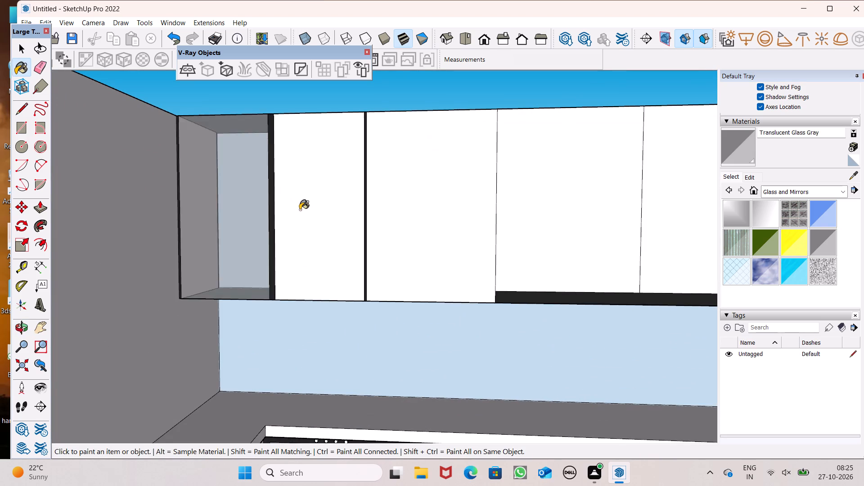
# Examine the glass-fronted overhead cabinets and the right side wall and counter from several angles.
pyautogui.scroll(-5, 297, 210)
pyautogui.moveTo(306, 237); pyautogui.dragTo(346, 262, button='middle')
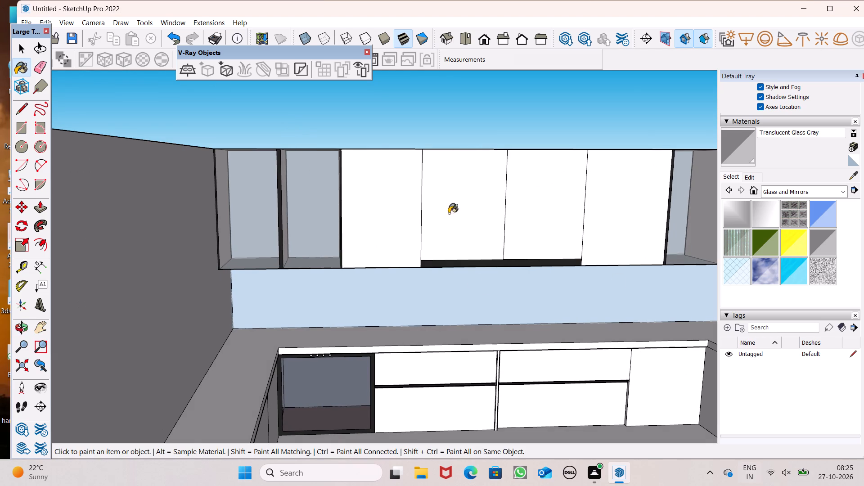
pyautogui.scroll(-2, 393, 224)
pyautogui.scroll(-1, 494, 281)
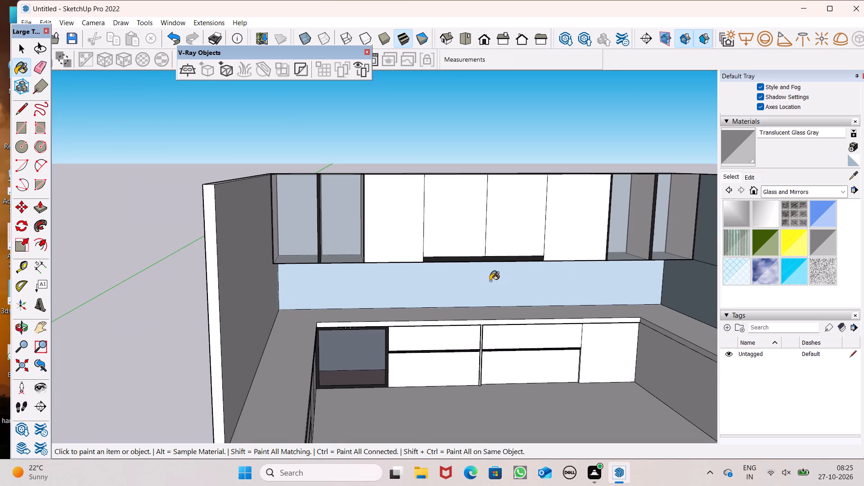
pyautogui.moveTo(733, 288); pyautogui.dragTo(694, 282, button='middle')
pyautogui.scroll(-2, 558, 235)
pyautogui.moveTo(584, 244); pyautogui.dragTo(534, 252, button='middle')
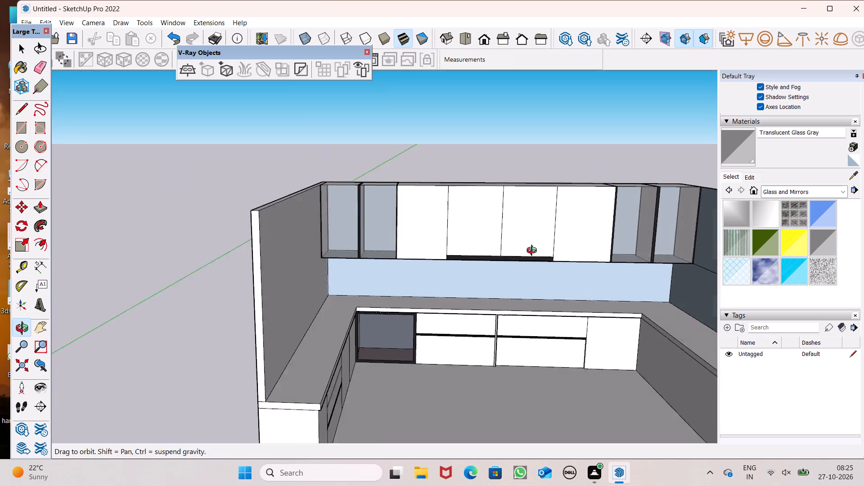
pyautogui.moveTo(534, 252); pyautogui.dragTo(547, 236, button='middle')
pyautogui.scroll(-1, 412, 250)
pyautogui.moveTo(438, 265); pyautogui.dragTo(480, 385, button='middle')
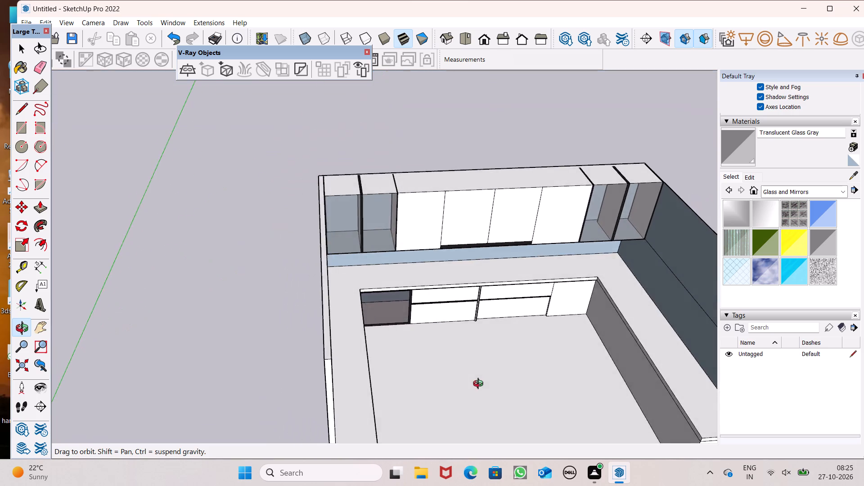
pyautogui.moveTo(480, 385); pyautogui.dragTo(564, 299, button='middle')
pyautogui.scroll(-5, 403, 265)
pyautogui.scroll(4, 618, 233)
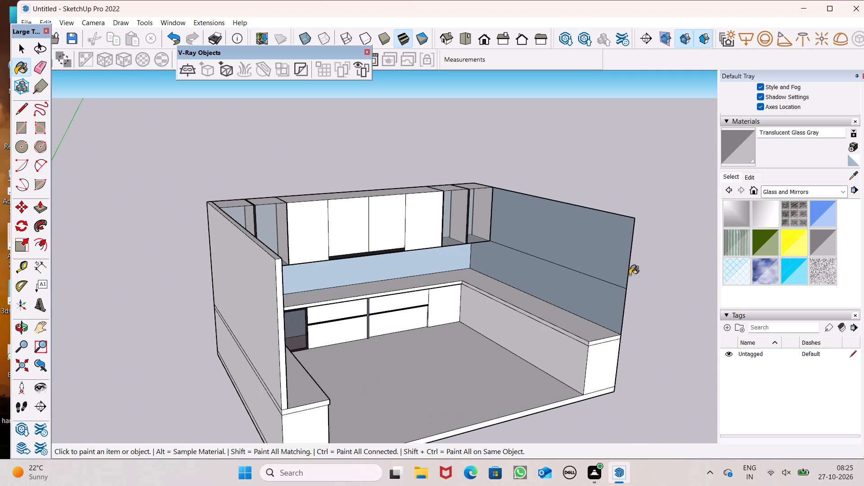
pyautogui.moveTo(631, 292); pyautogui.dragTo(676, 259, button='middle')
pyautogui.scroll(1, 675, 260)
pyautogui.scroll(4, 604, 220)
pyautogui.scroll(1, 590, 261)
pyautogui.moveTo(592, 265); pyautogui.dragTo(618, 268, button='middle')
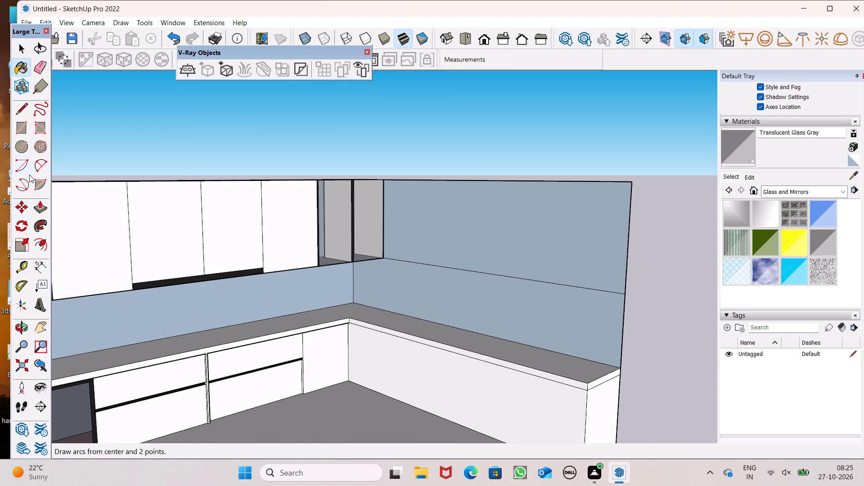
# Draw a line across the countertop from its inner back-right corner straight to the right side wall.
pyautogui.click(24, 112)
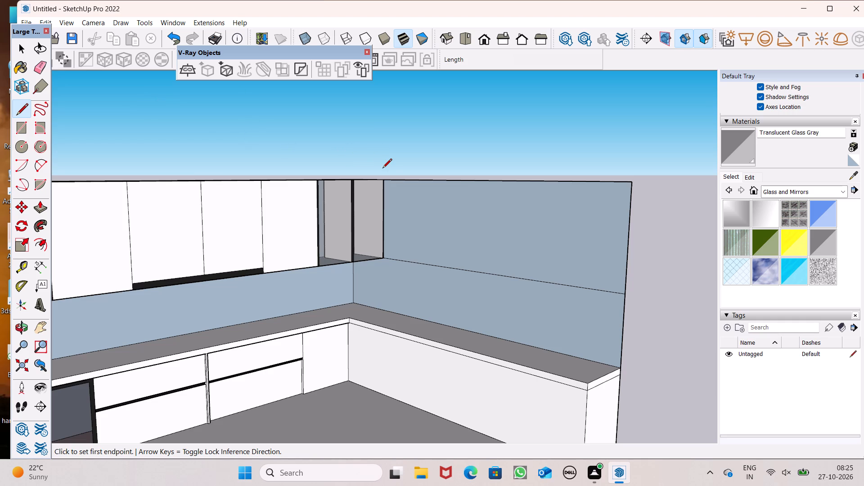
pyautogui.moveTo(455, 217); pyautogui.dragTo(515, 221, button='middle')
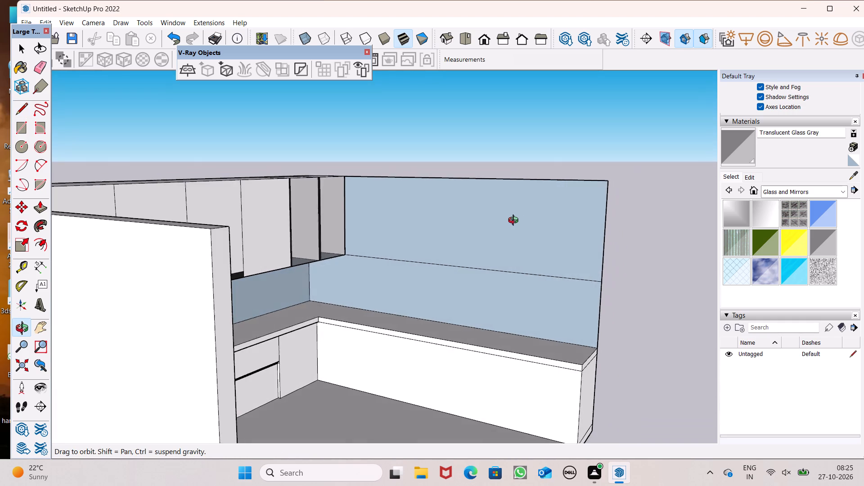
pyautogui.moveTo(515, 221); pyautogui.dragTo(496, 232, button='middle')
pyautogui.scroll(2, 478, 220)
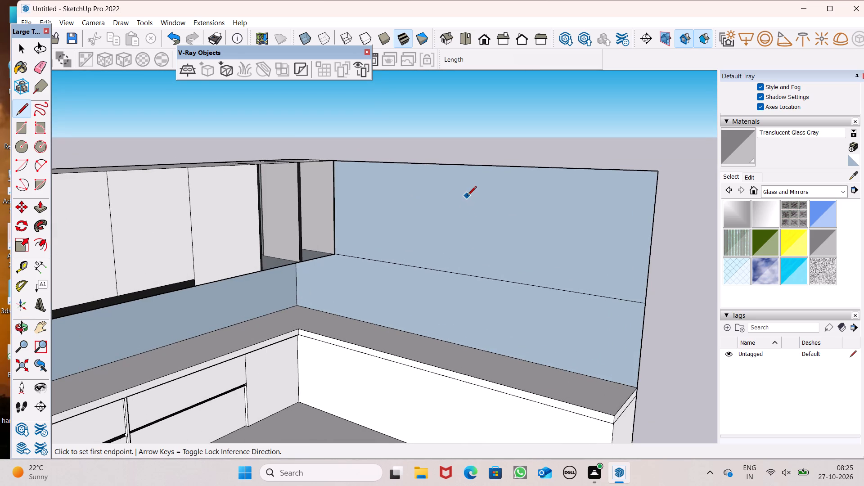
pyautogui.moveTo(467, 176); pyautogui.dragTo(472, 179, button='middle')
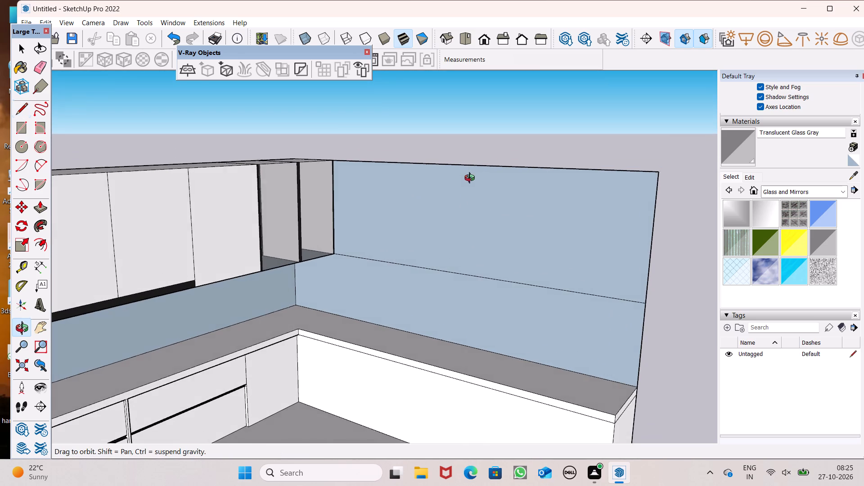
pyautogui.moveTo(472, 179); pyautogui.dragTo(505, 157, button='middle')
pyautogui.scroll(2, 504, 157)
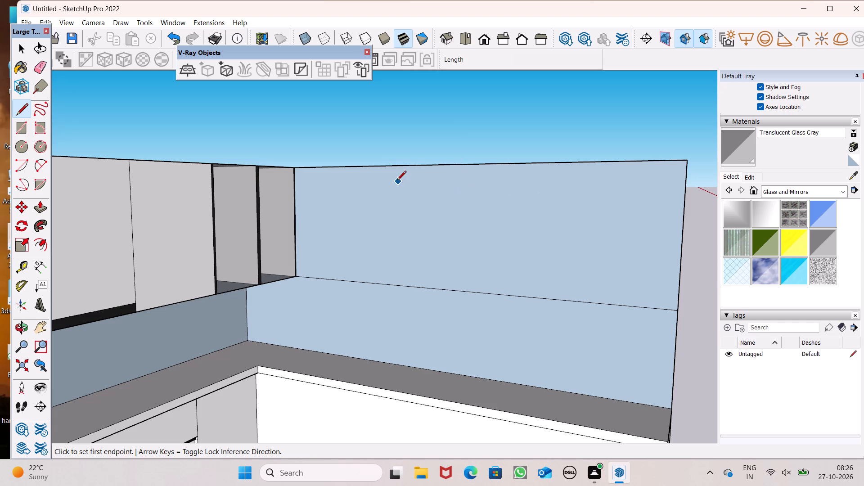
pyautogui.scroll(-2, 420, 255)
pyautogui.moveTo(456, 289); pyautogui.dragTo(491, 296, button='middle')
pyautogui.scroll(-2, 475, 272)
pyautogui.moveTo(510, 307); pyautogui.dragTo(425, 350, button='middle')
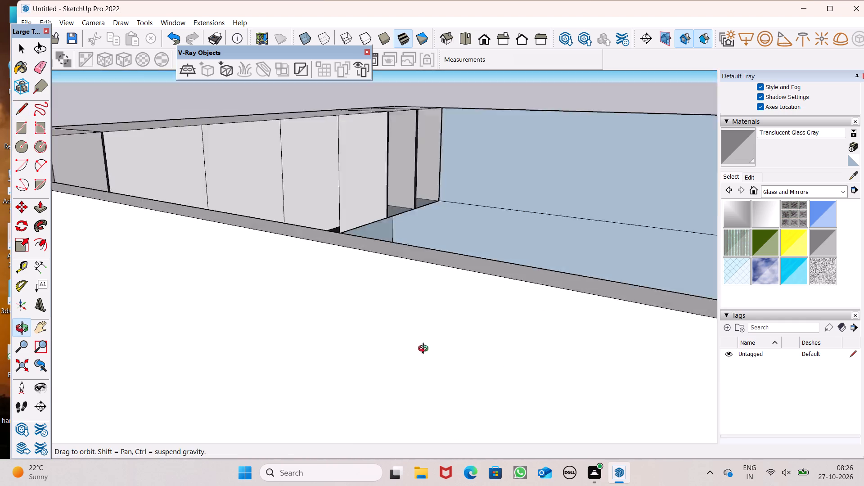
pyautogui.moveTo(425, 350); pyautogui.dragTo(229, 392, button='middle')
pyautogui.scroll(-13, 223, 212)
pyautogui.moveTo(631, 377); pyautogui.dragTo(631, 377, button='middle')
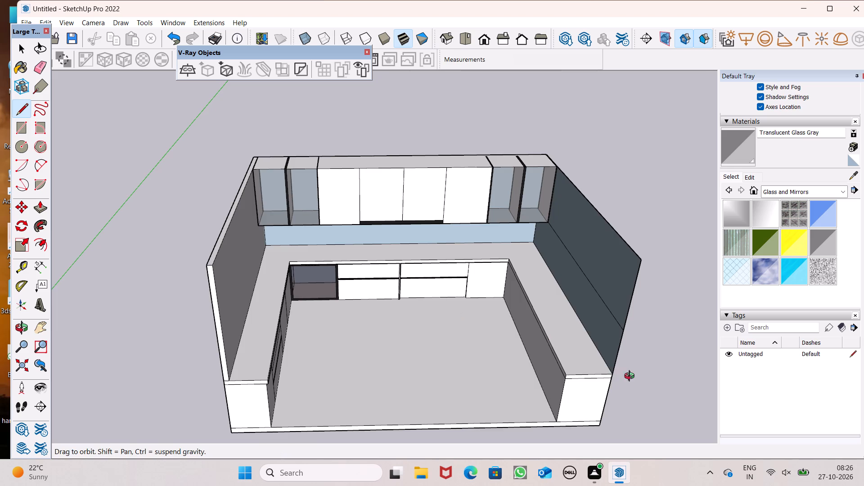
pyautogui.moveTo(631, 377); pyautogui.dragTo(684, 309, button='middle')
pyautogui.scroll(3, 593, 261)
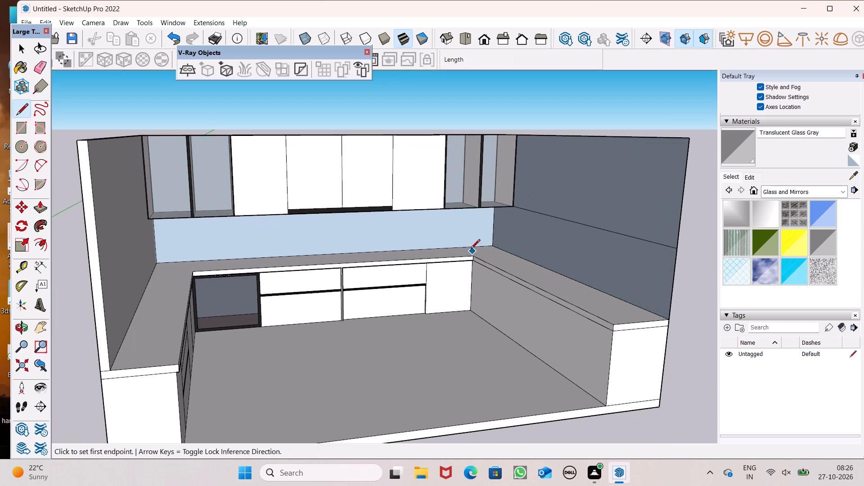
pyautogui.moveTo(490, 232); pyautogui.dragTo(483, 317, button='middle')
pyautogui.scroll(8, 483, 350)
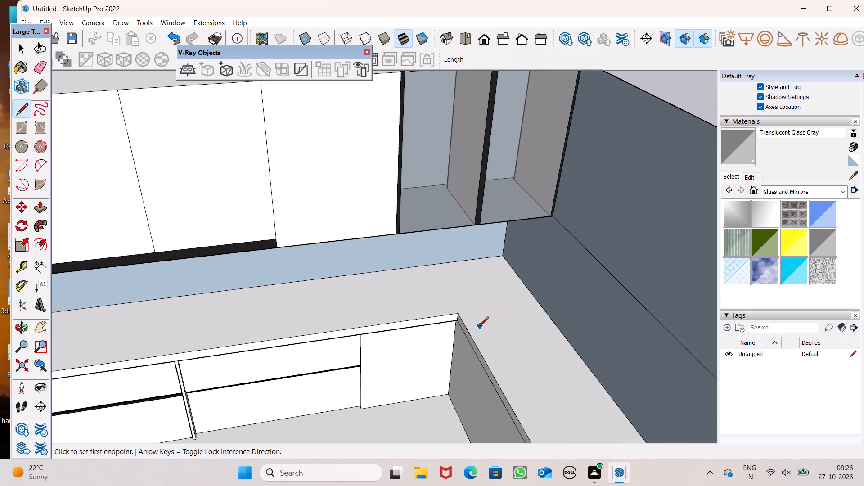
pyautogui.moveTo(459, 311); pyautogui.dragTo(474, 312)
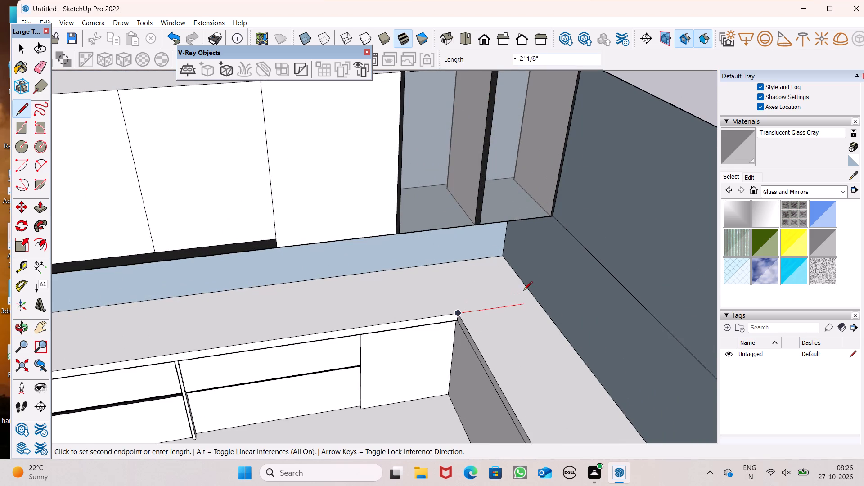
pyautogui.click(533, 298)
# Examine the back-right corner where the countertop, overhead cabinets and right side wall meet, from above and below.
pyautogui.moveTo(479, 344); pyautogui.dragTo(487, 337, button='middle')
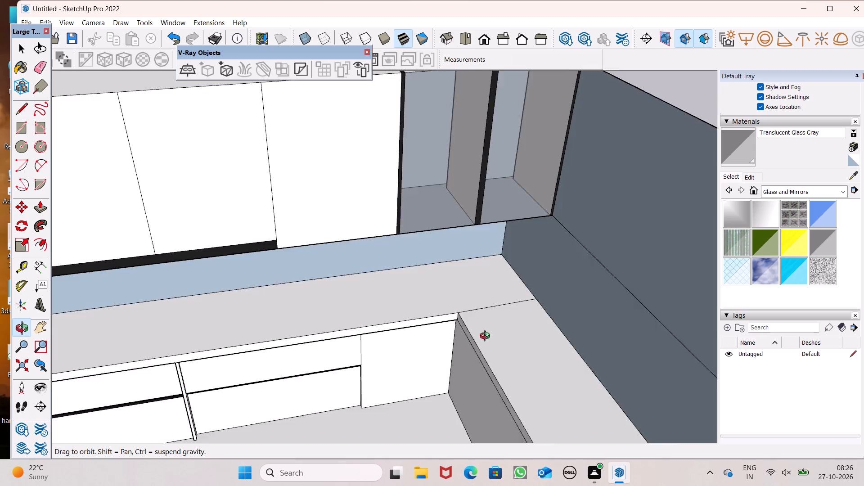
pyautogui.moveTo(487, 337); pyautogui.dragTo(564, 196, button='middle')
pyautogui.scroll(4, 496, 310)
pyautogui.scroll(-3, 410, 306)
pyautogui.moveTo(453, 345); pyautogui.dragTo(510, 302, button='middle')
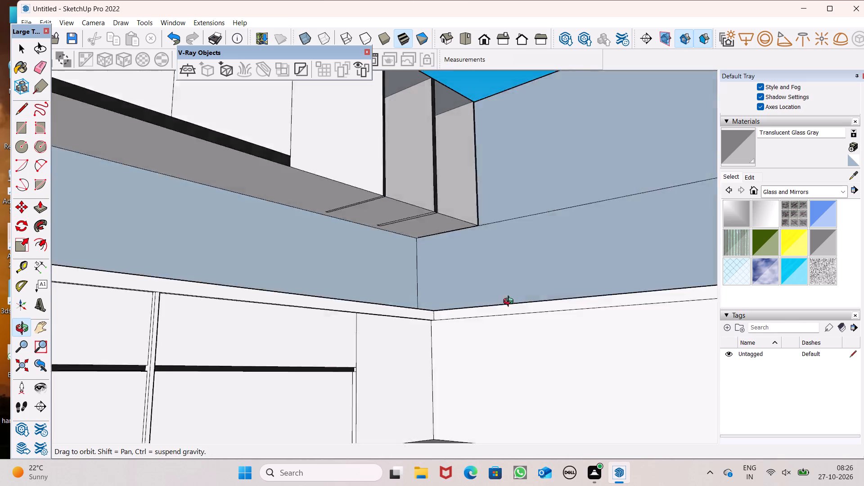
pyautogui.moveTo(510, 302); pyautogui.dragTo(480, 361, button='middle')
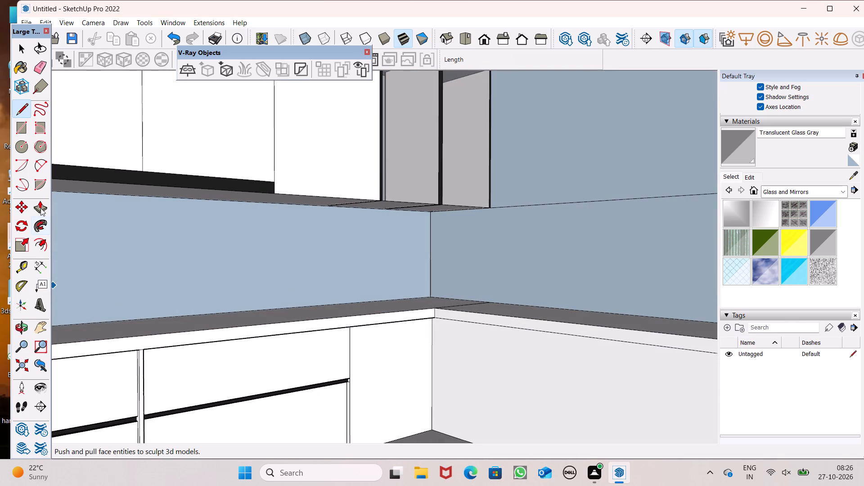
pyautogui.click(40, 208)
pyautogui.scroll(1, 582, 337)
pyautogui.moveTo(580, 351); pyautogui.dragTo(622, 304, button='middle')
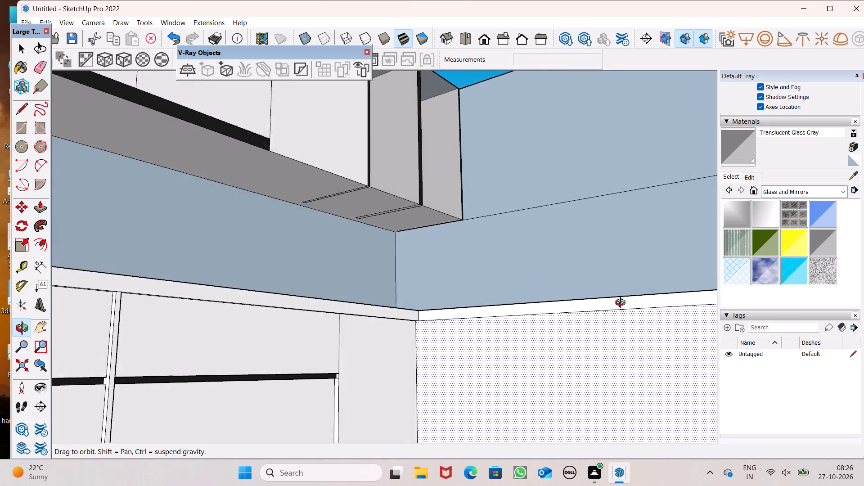
pyautogui.moveTo(622, 304); pyautogui.dragTo(618, 304, button='middle')
# Erase the horizontal edge separating the slab from the front face of the right-hand counter.
pyautogui.scroll(-9, 291, 240)
pyautogui.moveTo(498, 294); pyautogui.dragTo(539, 476, button='middle')
pyautogui.scroll(6, 505, 226)
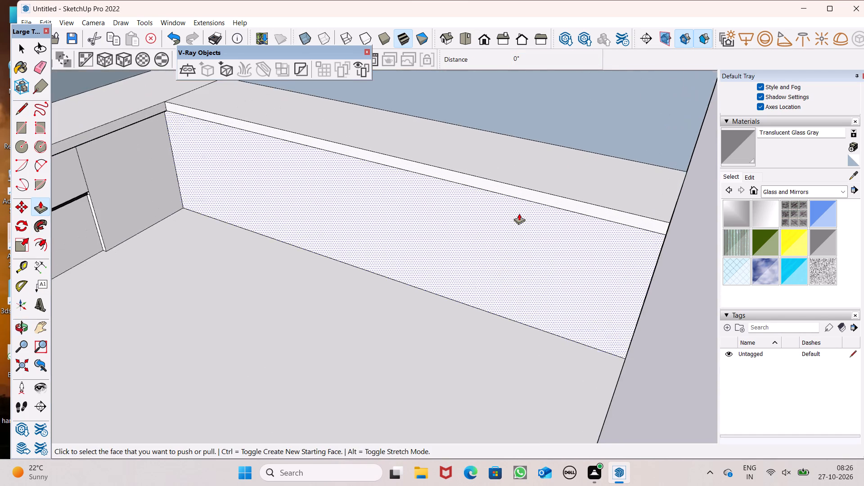
pyautogui.scroll(2, 519, 213)
pyautogui.scroll(-4, 519, 213)
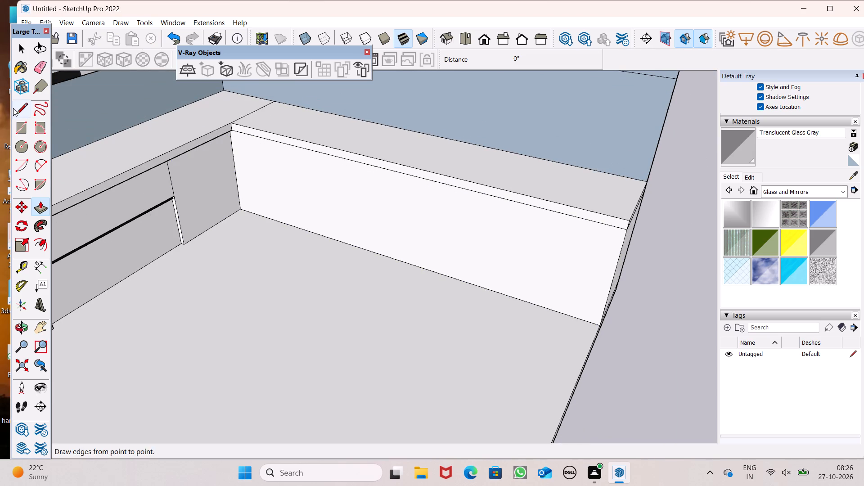
pyautogui.click(37, 60)
pyautogui.click(412, 175)
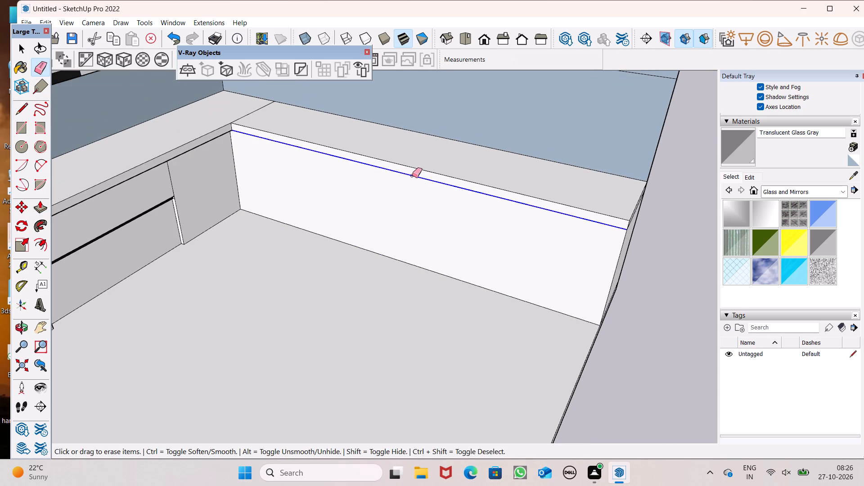
# Outline a panel on the right side wall, rising about 5' from the countertop's back edge and running about 5' 5" to the wall's front edge.
pyautogui.scroll(-6, 335, 221)
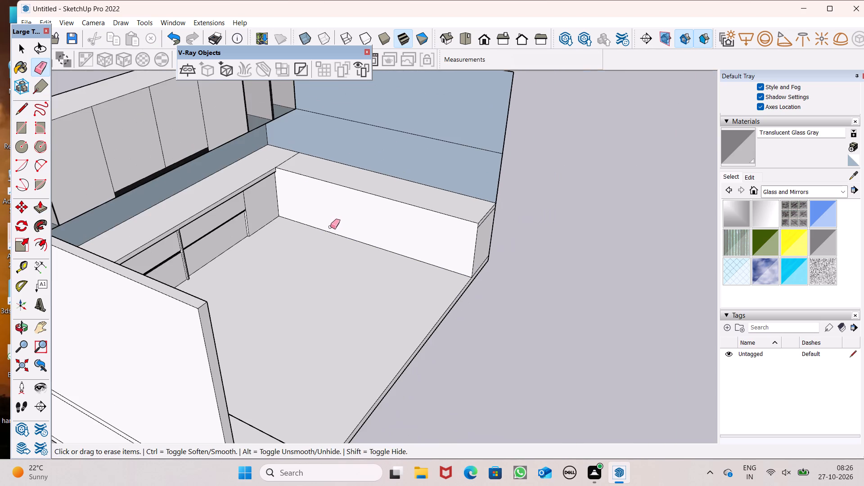
pyautogui.scroll(-2, 350, 154)
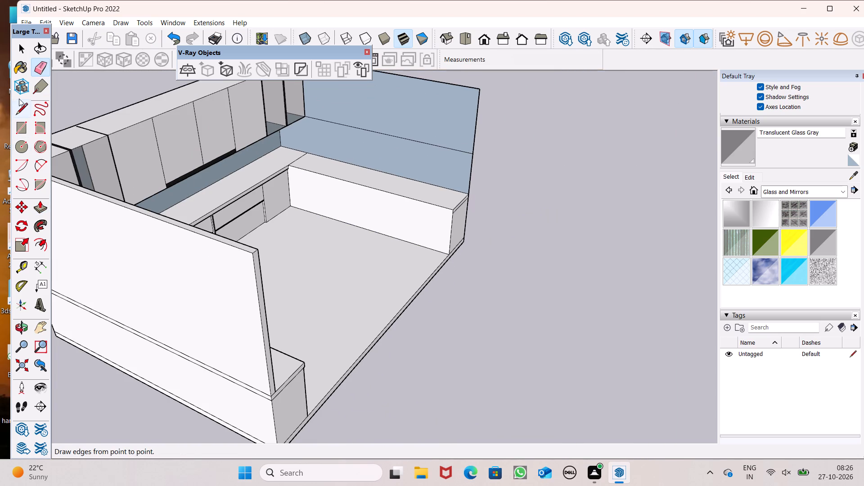
pyautogui.moveTo(19, 106); pyautogui.dragTo(38, 105)
pyautogui.scroll(5, 393, 113)
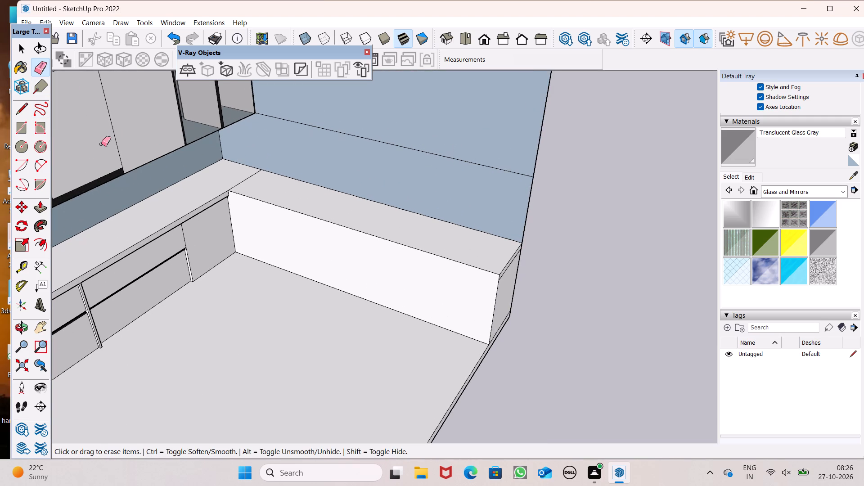
pyautogui.click(25, 109)
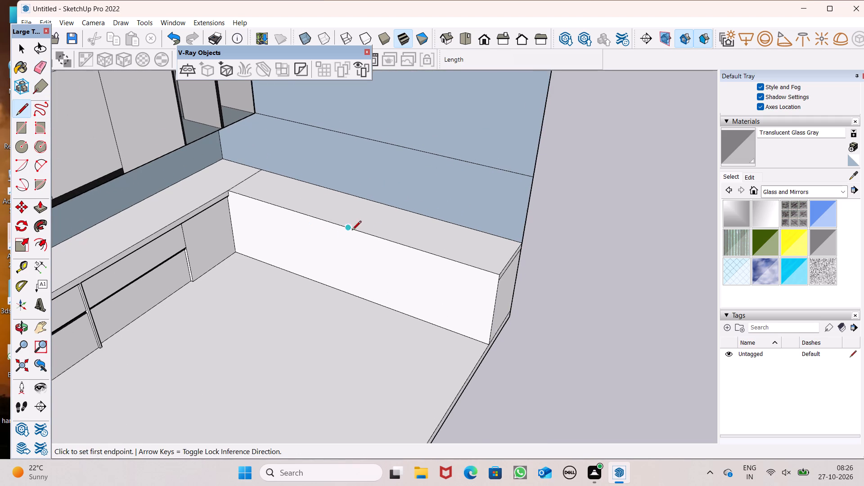
pyautogui.scroll(2, 369, 227)
pyautogui.scroll(-3, 427, 243)
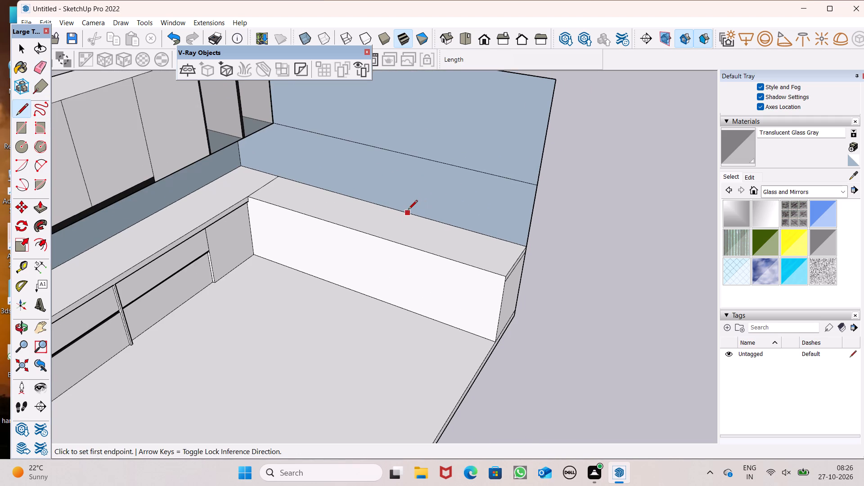
pyautogui.click(407, 210)
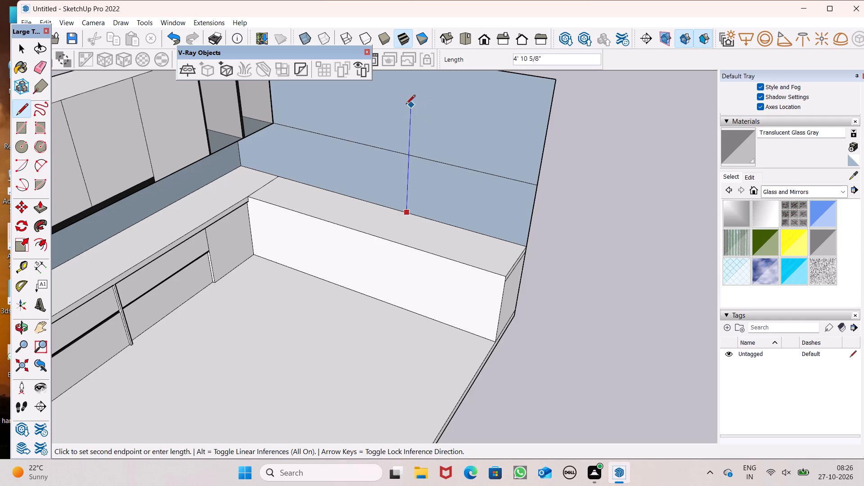
pyautogui.scroll(-2, 409, 101)
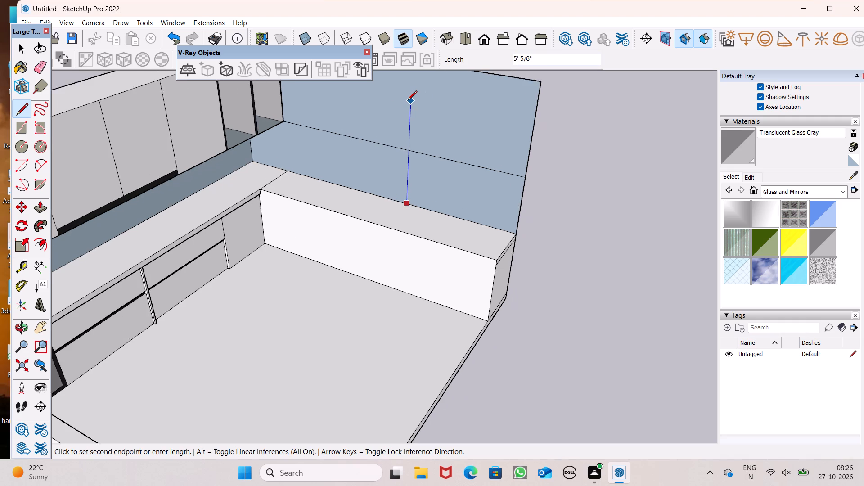
pyautogui.scroll(-1, 408, 101)
pyautogui.click(406, 104)
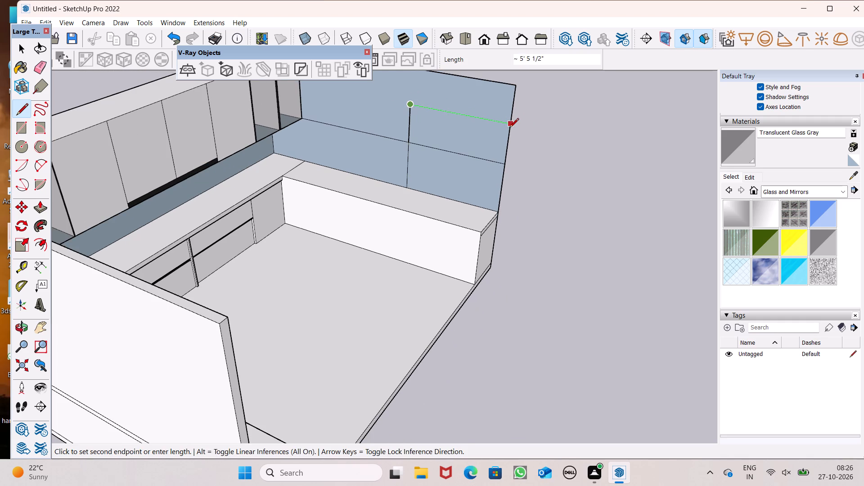
pyautogui.click(509, 128)
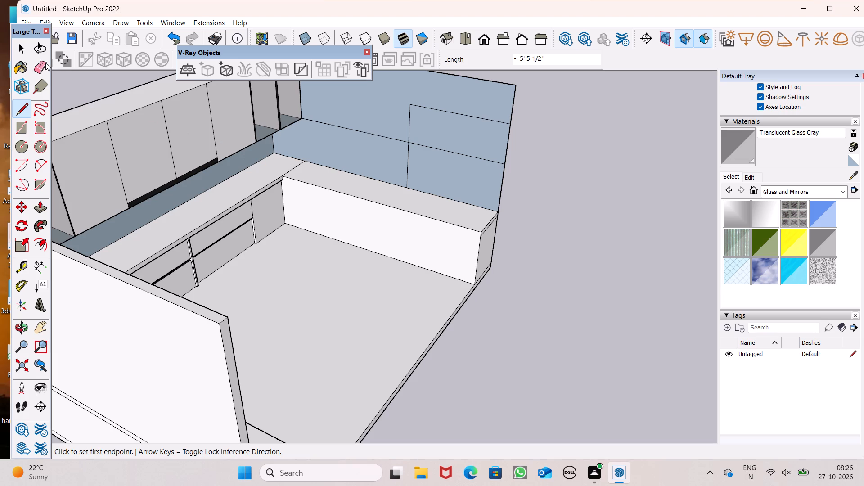
# Erase the horizontal wall line inside the new panel outline and undo the stray erasure made after it.
pyautogui.click(40, 63)
pyautogui.moveTo(445, 147); pyautogui.dragTo(448, 156)
pyautogui.moveTo(499, 179); pyautogui.dragTo(500, 187, button='middle')
pyautogui.moveTo(75, 198); pyautogui.dragTo(51, 221)
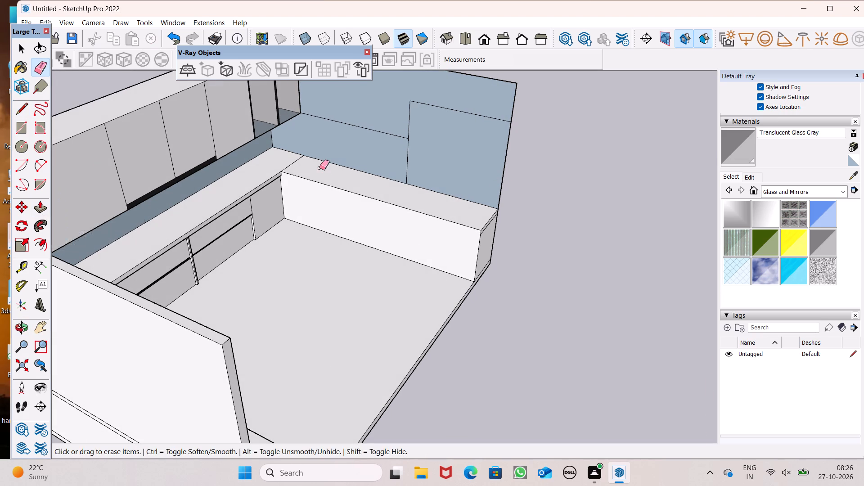
pyautogui.scroll(-4, 319, 168)
pyautogui.hotkey('ctrl', 'z')
pyautogui.press('space')
# Push/Pull the outlined wall panel out 2' 5" to the counter's front face to form a tall unit.
pyautogui.moveTo(347, 206); pyautogui.dragTo(331, 181, button='middle')
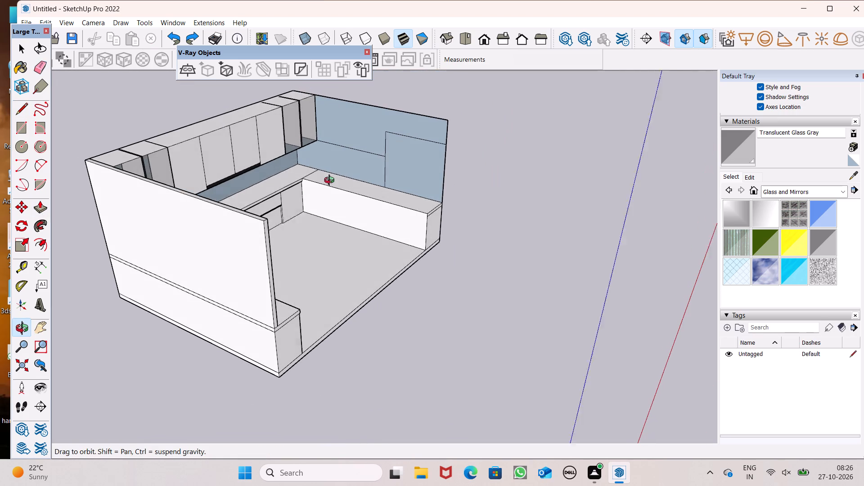
pyautogui.moveTo(331, 181); pyautogui.dragTo(331, 175, button='middle')
pyautogui.click(39, 202)
pyautogui.scroll(8, 352, 83)
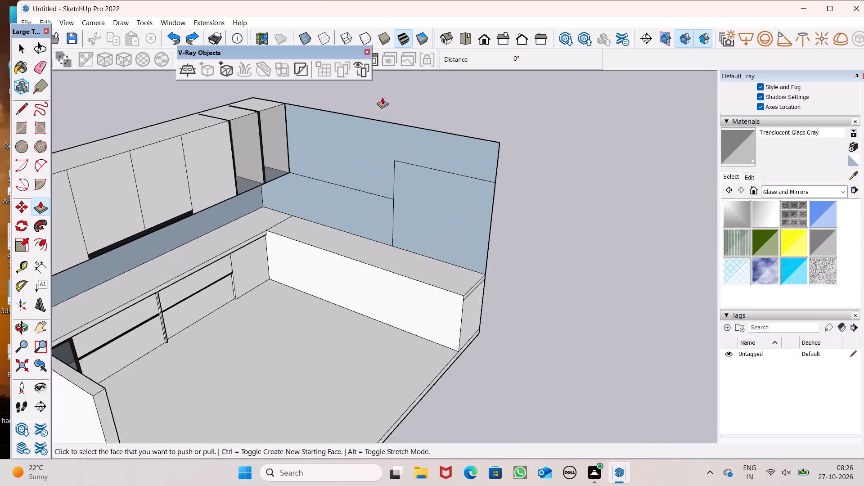
pyautogui.scroll(2, 382, 97)
pyautogui.scroll(2, 430, 204)
pyautogui.scroll(-2, 463, 251)
pyautogui.keyDown('ctrl'); pyautogui.moveTo(457, 287); pyautogui.dragTo(457, 289); pyautogui.keyUp('ctrl')
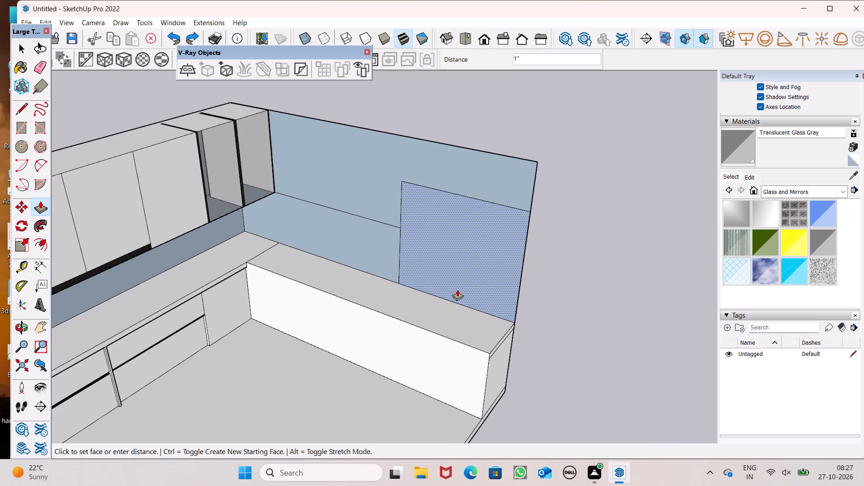
pyautogui.keyDown('ctrl'); pyautogui.moveTo(457, 289); pyautogui.dragTo(456, 351); pyautogui.keyUp('ctrl')
pyautogui.scroll(-3, 456, 285)
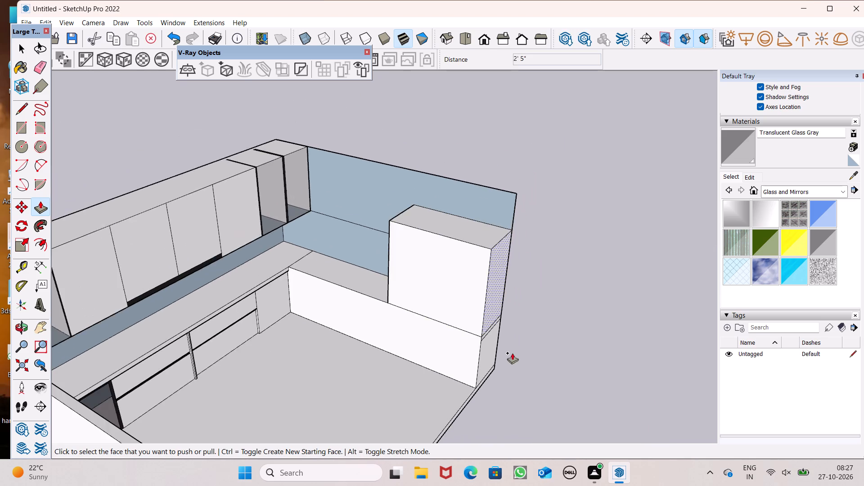
# Erase the horizontal edges between the tall unit and the counter below on the front and end faces.
pyautogui.moveTo(512, 353); pyautogui.dragTo(511, 290, button='middle')
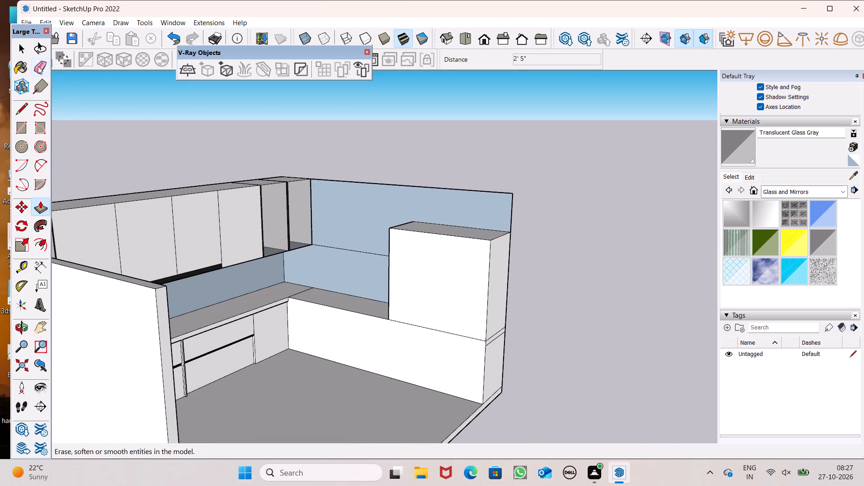
pyautogui.click(38, 66)
pyautogui.moveTo(459, 328); pyautogui.dragTo(459, 339)
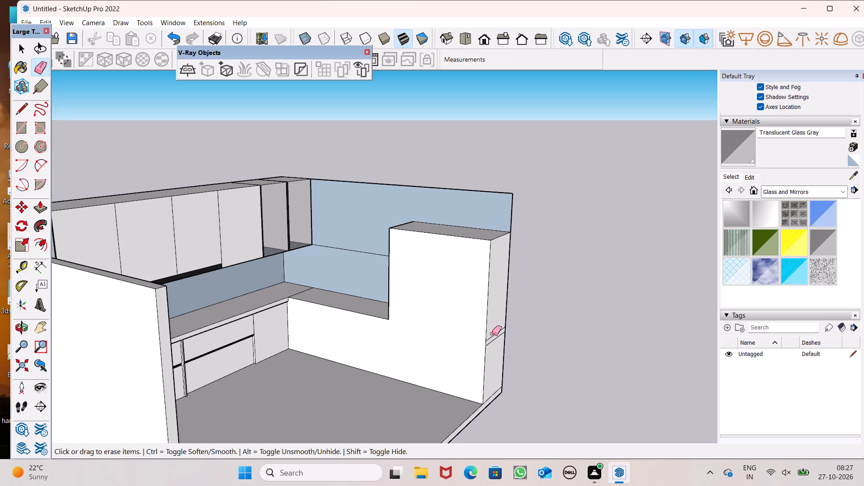
pyautogui.moveTo(493, 333); pyautogui.dragTo(496, 343)
# Draw a vertical line on the counter front from the countertop corner beside the tall unit down to the floor.
pyautogui.moveTo(349, 275); pyautogui.dragTo(378, 273, button='middle')
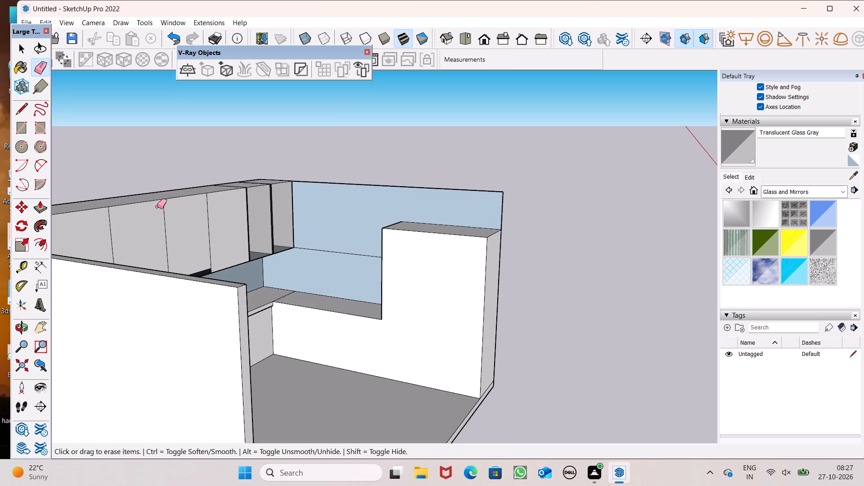
pyautogui.click(23, 108)
pyautogui.scroll(4, 393, 331)
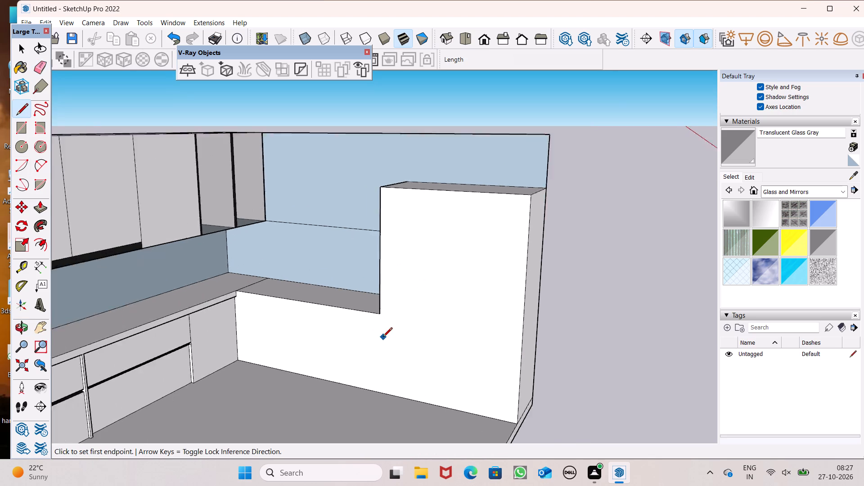
pyautogui.scroll(2, 383, 337)
pyautogui.click(380, 308)
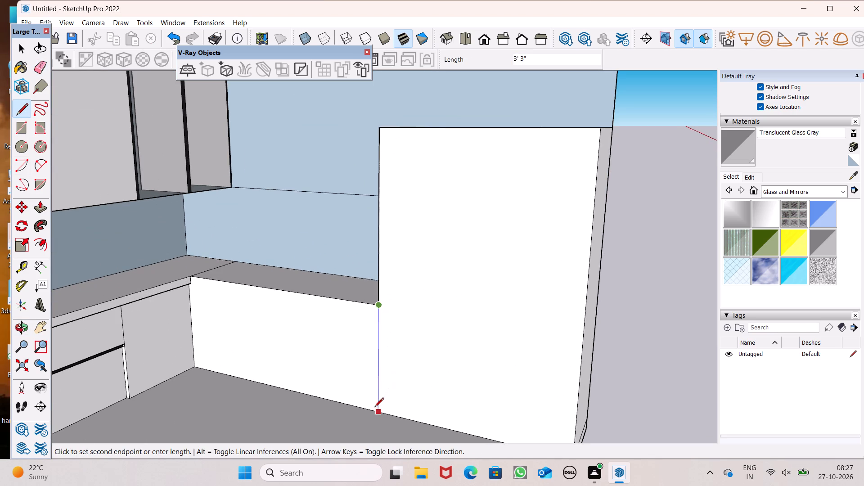
pyautogui.click(372, 414)
pyautogui.hotkey('ctrl', 'z')
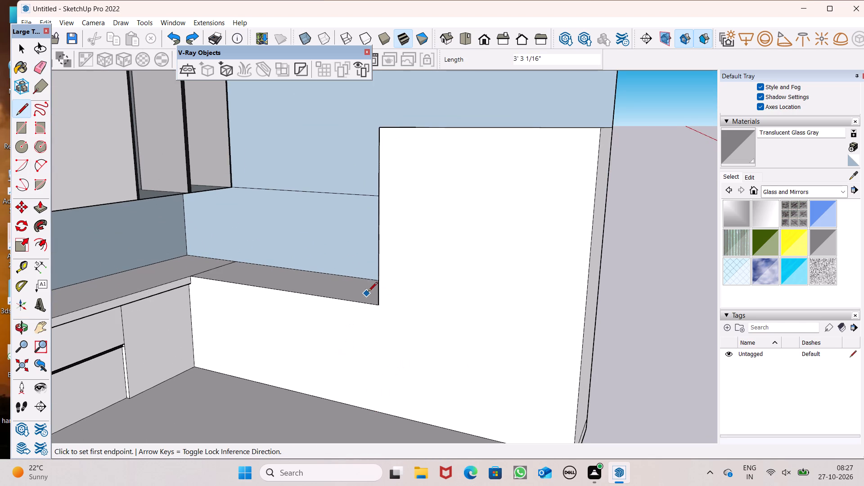
pyautogui.click(380, 306)
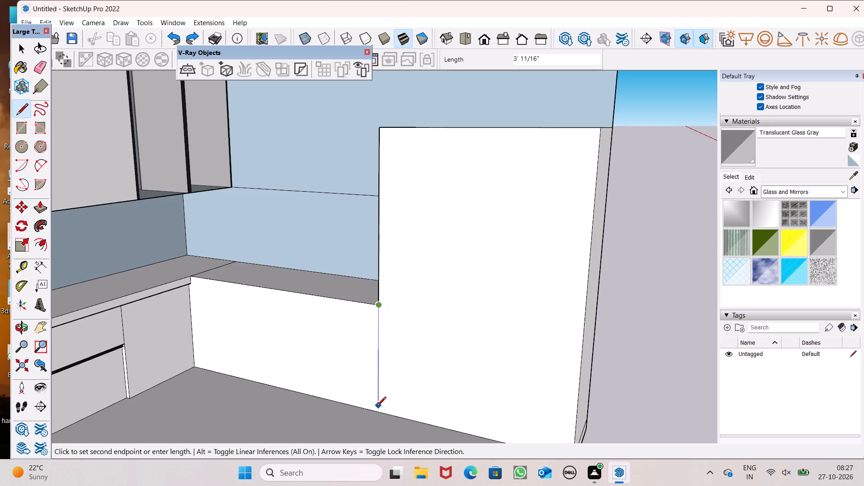
pyautogui.click(376, 409)
# Outline a panel on the back wall beside the tall unit, with its vertical side running about 3' 10" down to the countertop.
pyautogui.scroll(-3, 366, 264)
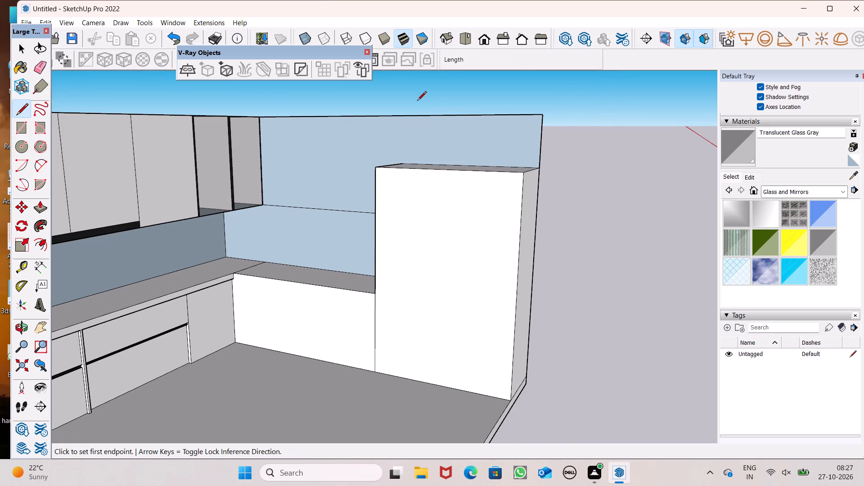
pyautogui.scroll(-1, 403, 191)
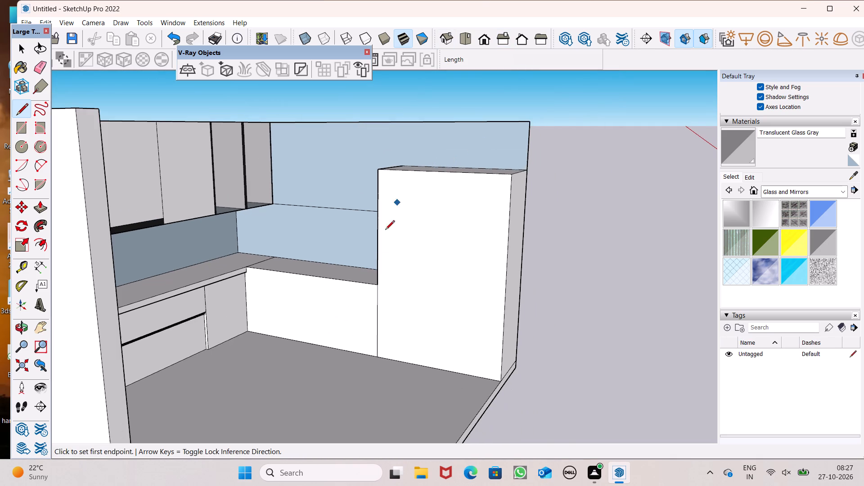
pyautogui.moveTo(381, 248); pyautogui.dragTo(408, 279, button='middle')
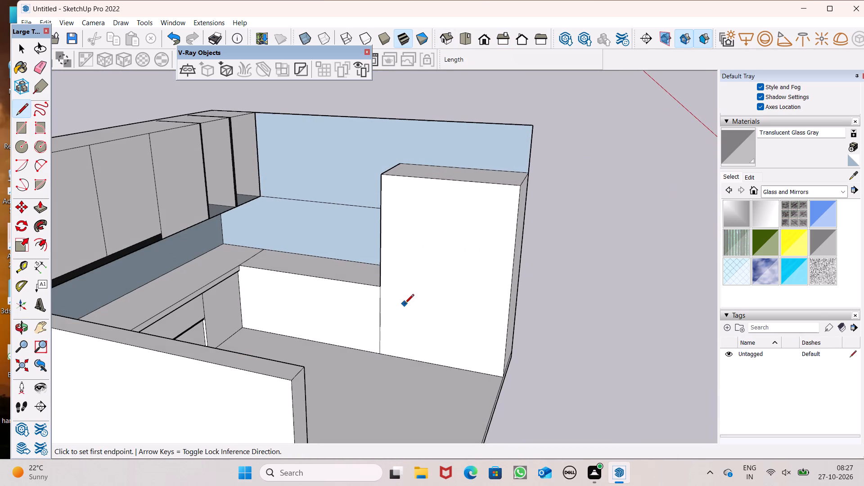
pyautogui.moveTo(405, 304); pyautogui.dragTo(390, 321, button='middle')
pyautogui.moveTo(391, 329); pyautogui.dragTo(461, 376, button='middle')
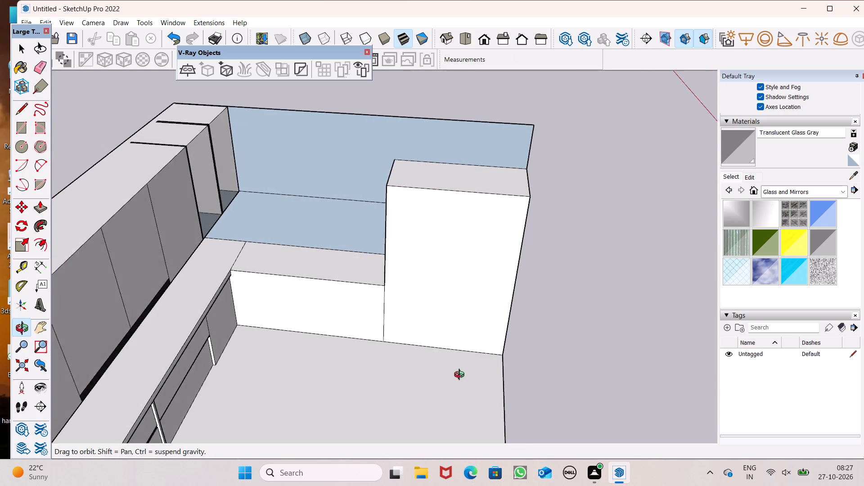
pyautogui.moveTo(461, 376); pyautogui.dragTo(492, 391, button='middle')
pyautogui.moveTo(366, 220); pyautogui.dragTo(421, 157, button='middle')
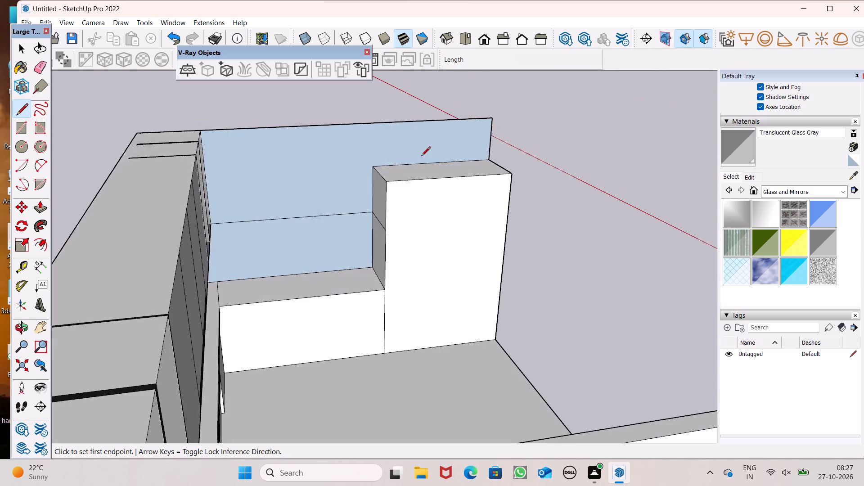
pyautogui.scroll(7, 388, 180)
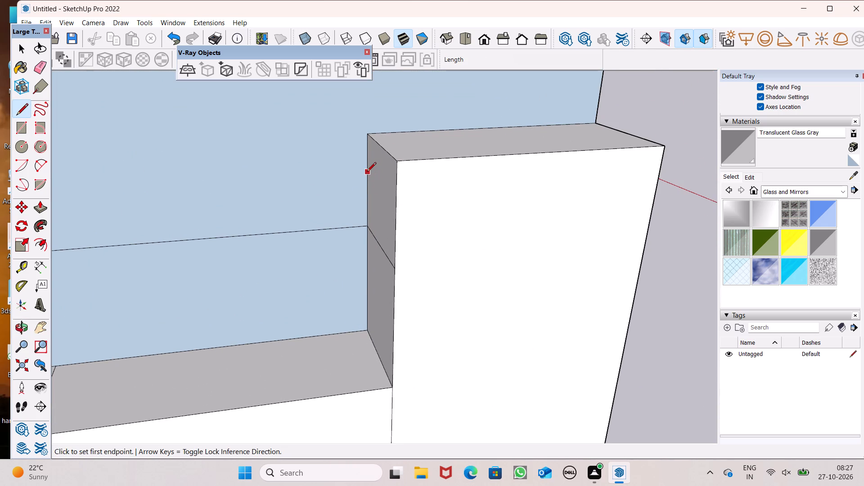
pyautogui.click(366, 175)
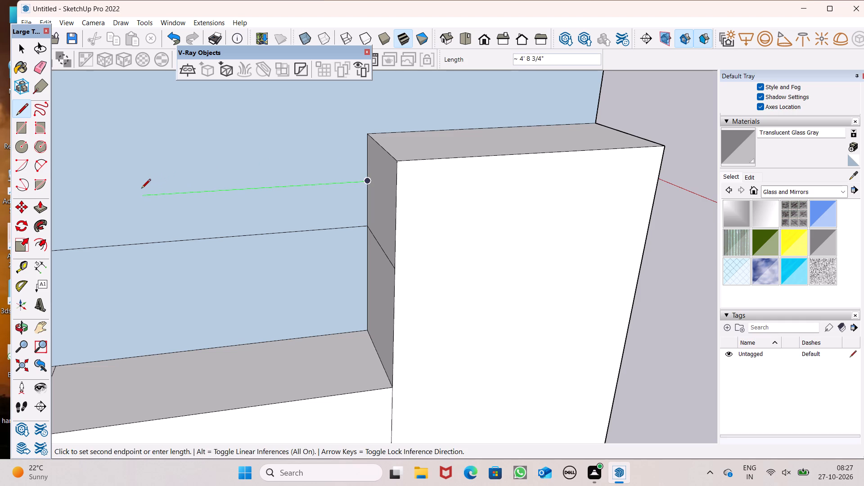
pyautogui.click(121, 185)
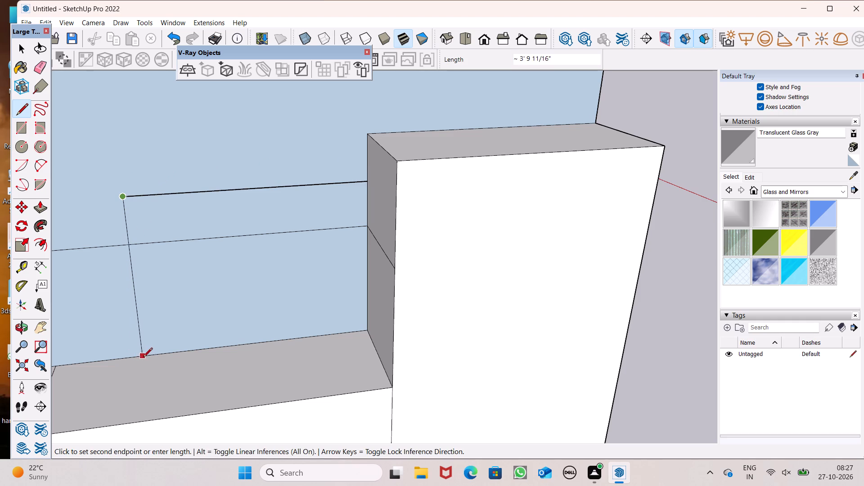
pyautogui.moveTo(145, 355); pyautogui.dragTo(148, 344)
# Erase the horizontal wall line inside the new outline and its continuation across the tall unit's side face.
pyautogui.scroll(-4, 284, 144)
pyautogui.moveTo(302, 199); pyautogui.dragTo(338, 202, button='middle')
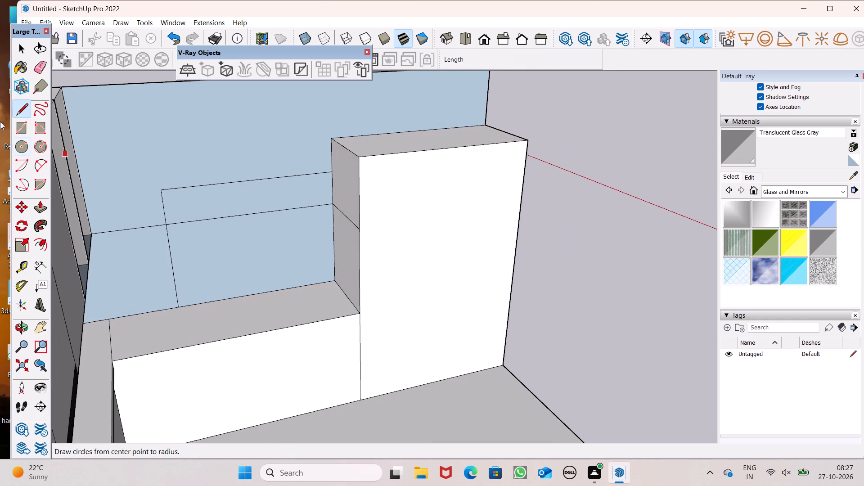
pyautogui.moveTo(39, 68); pyautogui.dragTo(44, 79)
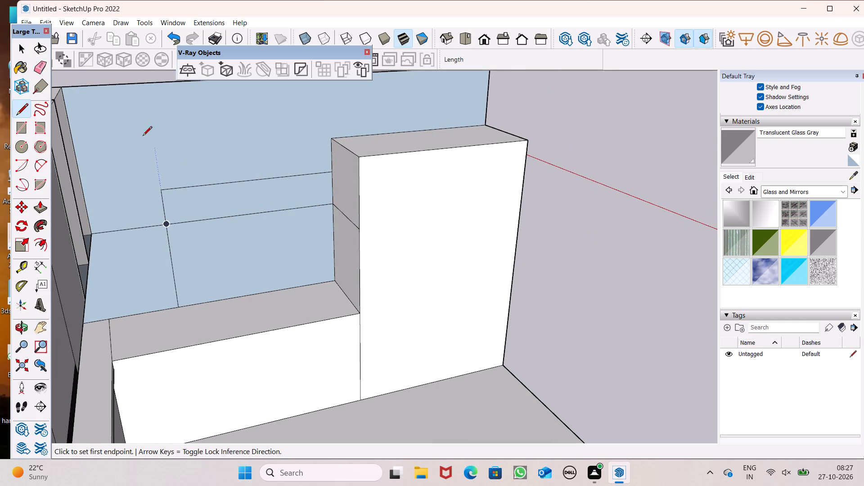
pyautogui.click(37, 67)
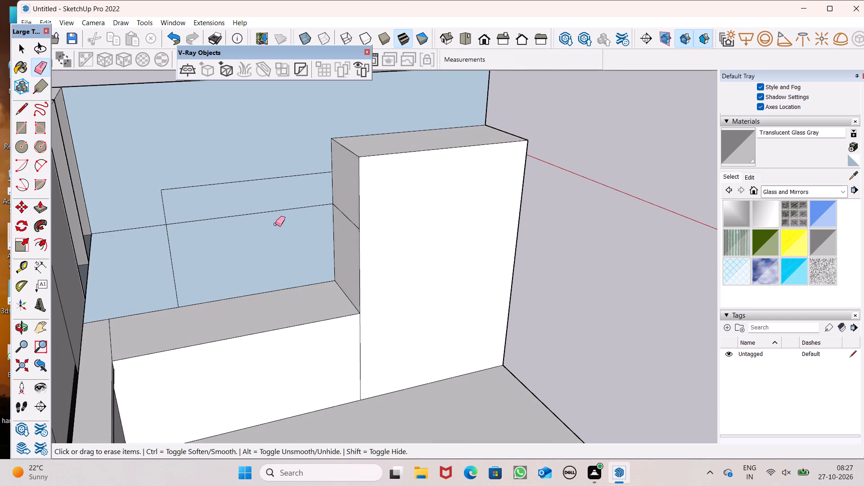
pyautogui.click(275, 213)
pyautogui.moveTo(286, 208); pyautogui.dragTo(292, 215)
pyautogui.moveTo(351, 215); pyautogui.dragTo(347, 224)
pyautogui.press('space')
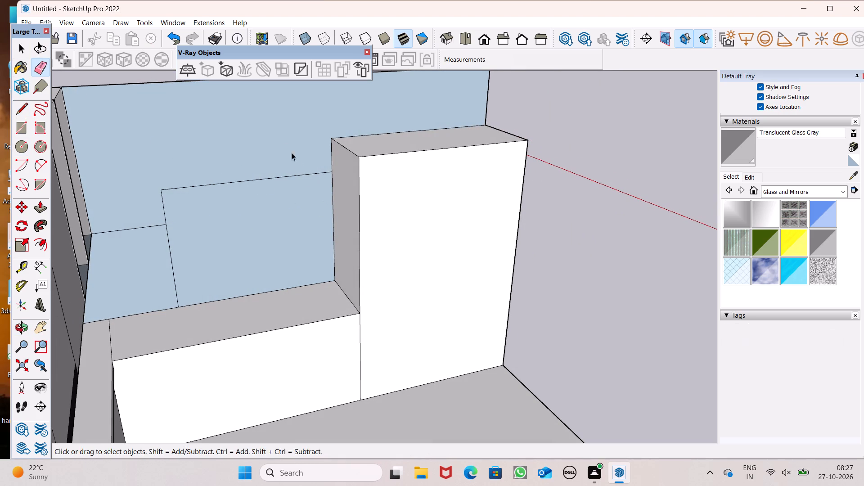
# Push/Pull the outlined wall panel out 2' 5", flush with the front of the tall unit and counter.
pyautogui.click(40, 213)
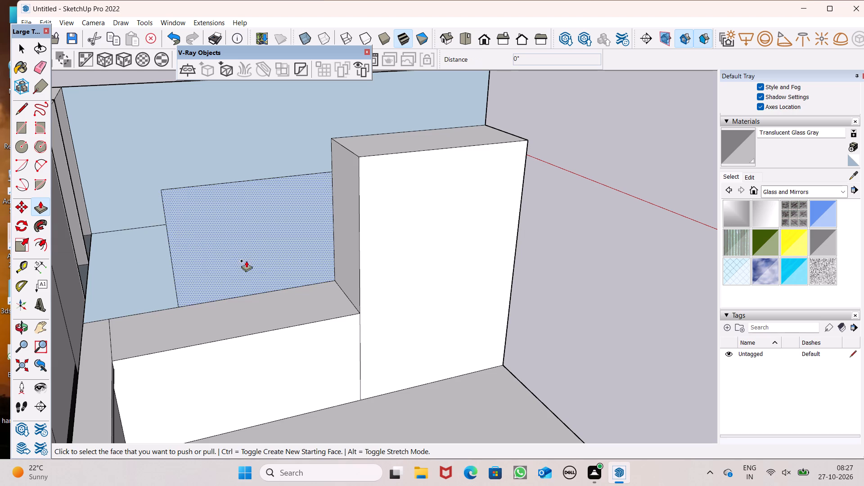
pyautogui.moveTo(292, 257); pyautogui.dragTo(389, 200)
pyautogui.scroll(-5, 358, 157)
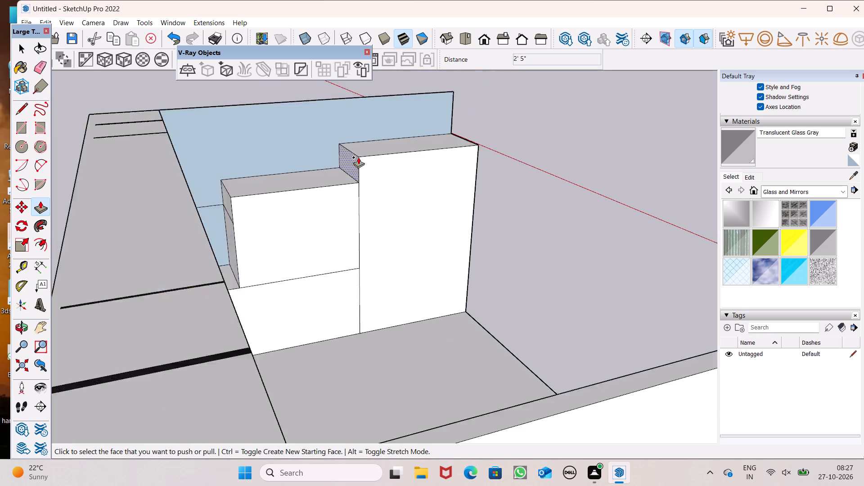
# Examine the new mid-height unit, the counter corner and the wall above from several angles.
pyautogui.moveTo(355, 256); pyautogui.dragTo(274, 313, button='middle')
pyautogui.scroll(3, 296, 279)
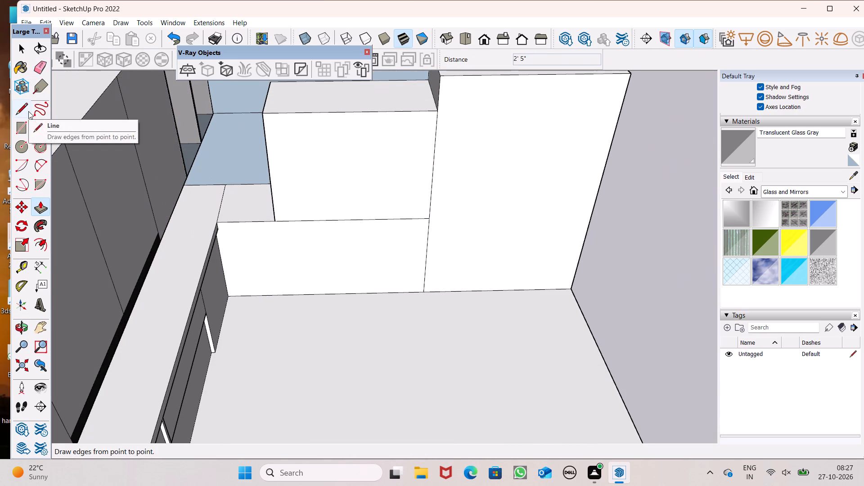
pyautogui.click(28, 111)
pyautogui.scroll(-1, 303, 254)
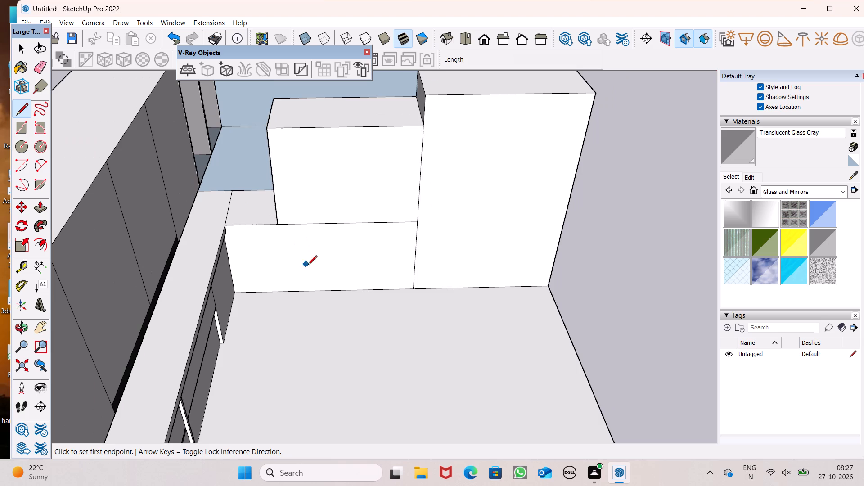
pyautogui.scroll(-3, 306, 269)
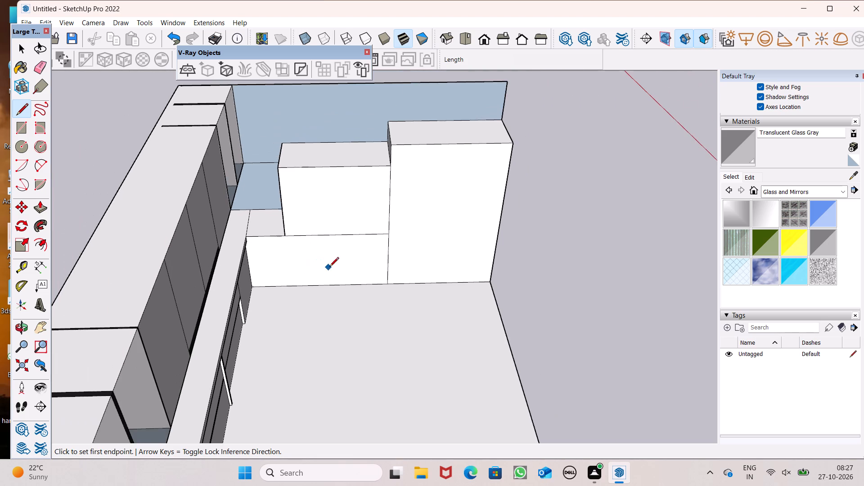
pyautogui.moveTo(346, 268); pyautogui.dragTo(263, 208, button='middle')
pyautogui.scroll(5, 297, 201)
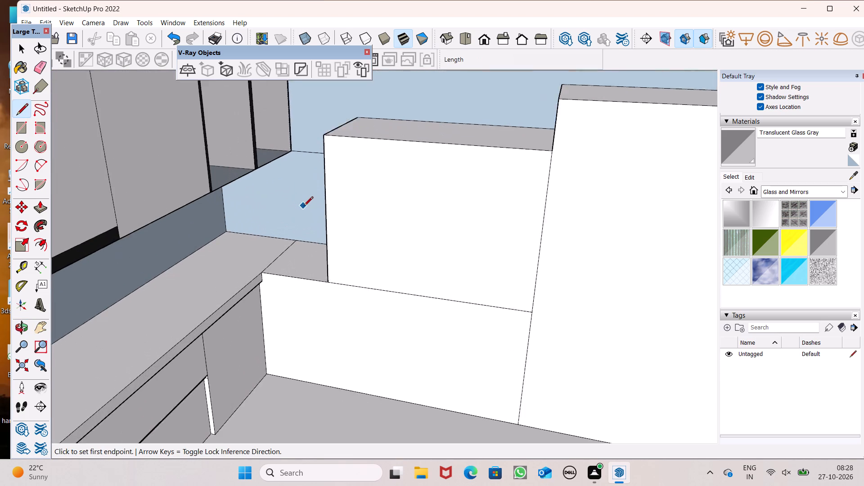
pyautogui.scroll(2, 304, 207)
pyautogui.moveTo(388, 280); pyautogui.dragTo(429, 284, button='middle')
pyautogui.scroll(1, 391, 283)
pyautogui.scroll(-1, 376, 242)
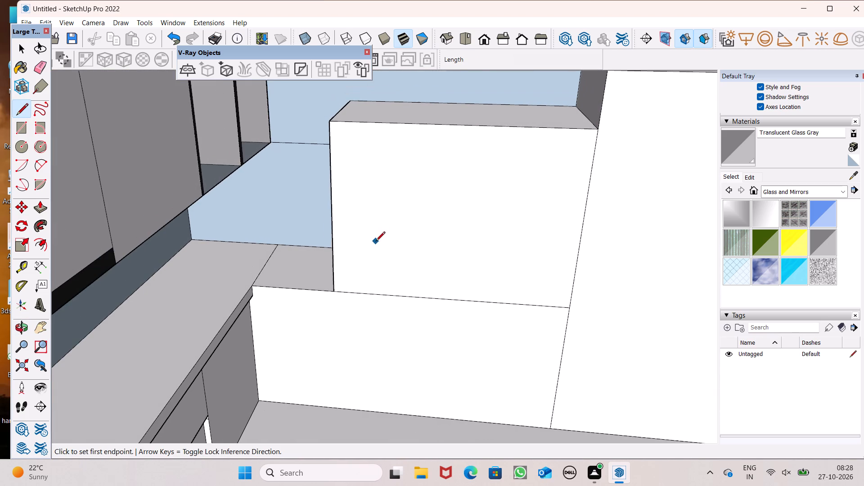
pyautogui.moveTo(431, 382); pyautogui.dragTo(463, 369, button='middle')
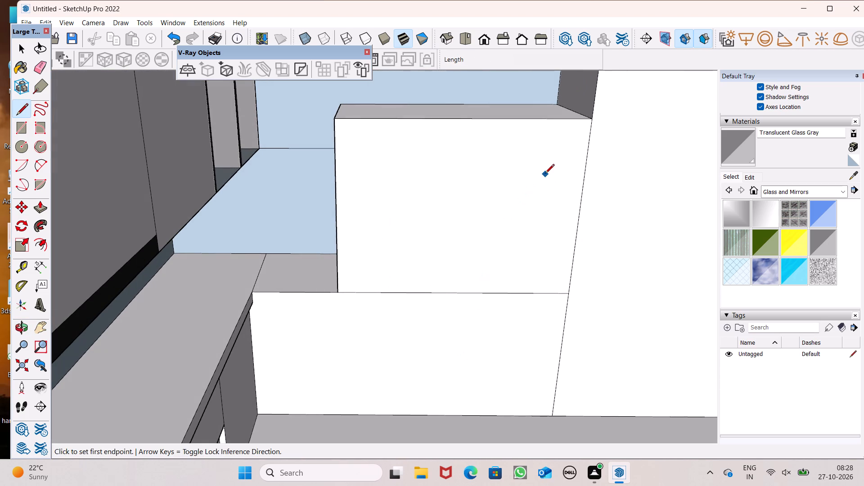
pyautogui.scroll(-4, 545, 179)
pyautogui.moveTo(549, 216); pyautogui.dragTo(525, 235, button='middle')
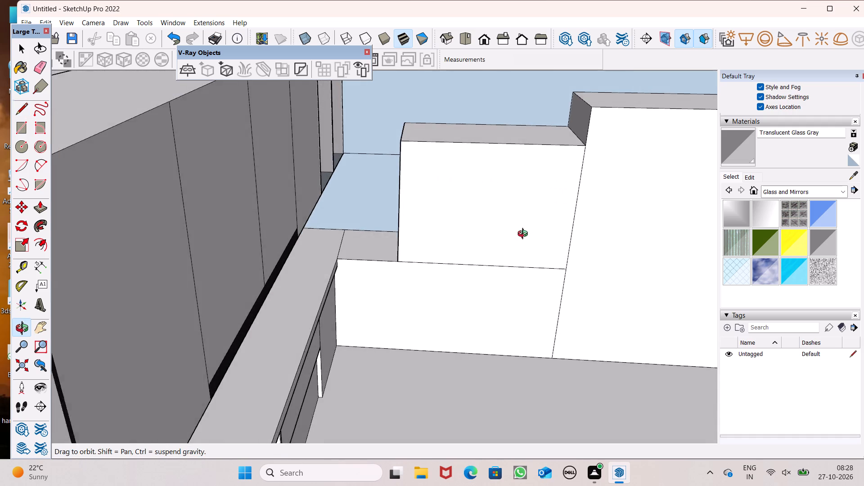
pyautogui.moveTo(525, 235); pyautogui.dragTo(524, 235, button='middle')
pyautogui.scroll(-5, 458, 286)
pyautogui.scroll(8, 578, 175)
pyautogui.scroll(-3, 480, 176)
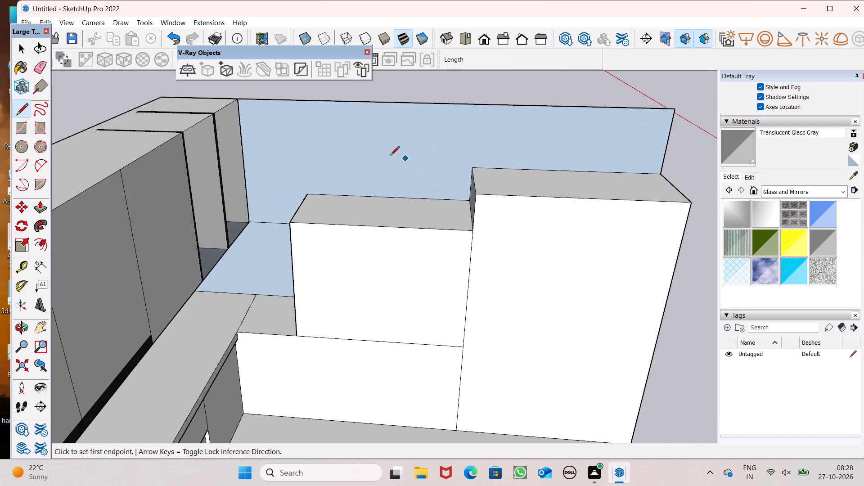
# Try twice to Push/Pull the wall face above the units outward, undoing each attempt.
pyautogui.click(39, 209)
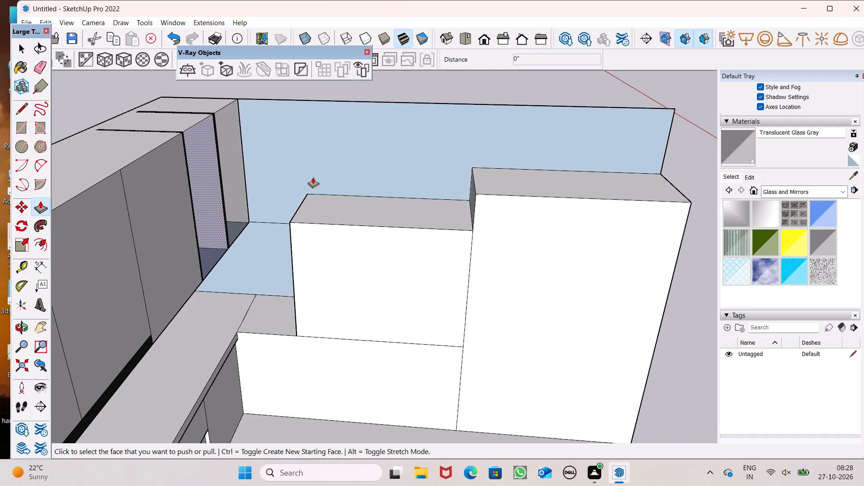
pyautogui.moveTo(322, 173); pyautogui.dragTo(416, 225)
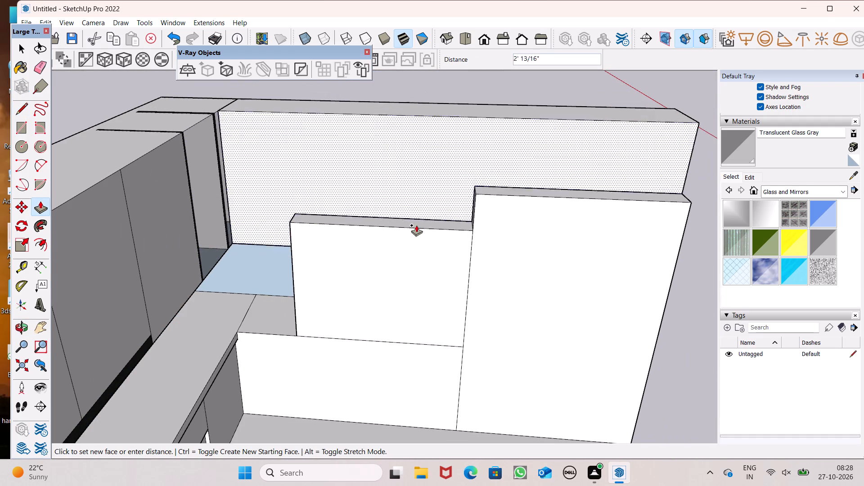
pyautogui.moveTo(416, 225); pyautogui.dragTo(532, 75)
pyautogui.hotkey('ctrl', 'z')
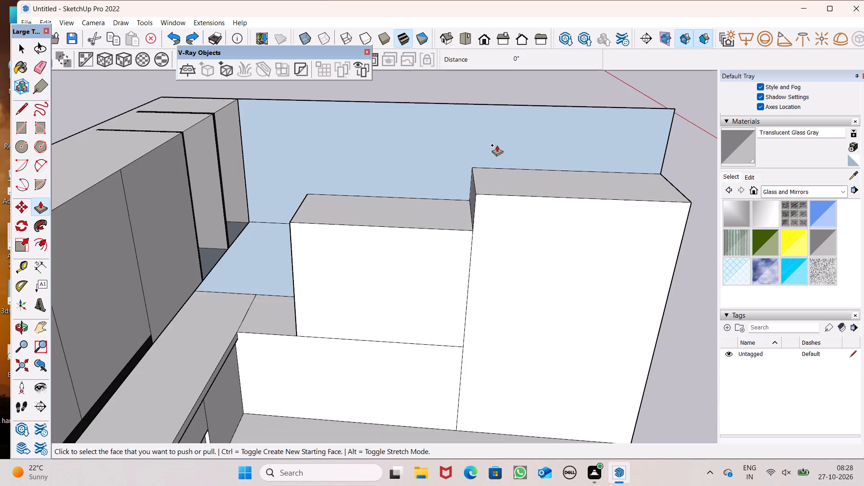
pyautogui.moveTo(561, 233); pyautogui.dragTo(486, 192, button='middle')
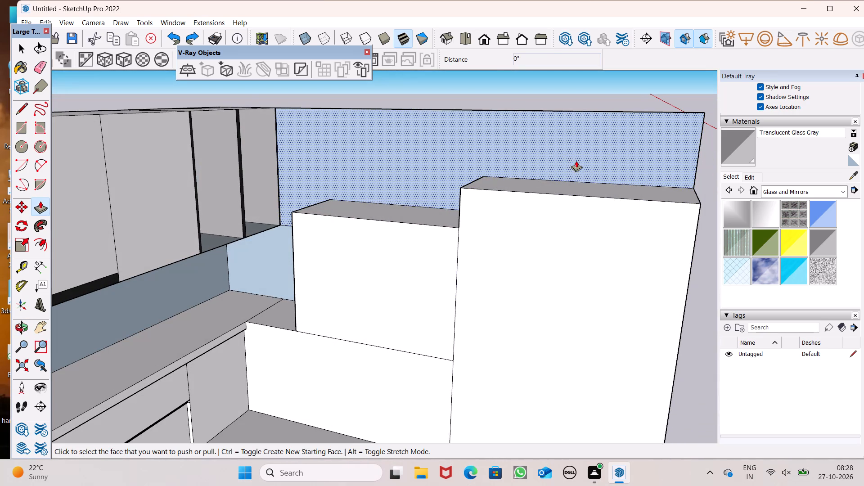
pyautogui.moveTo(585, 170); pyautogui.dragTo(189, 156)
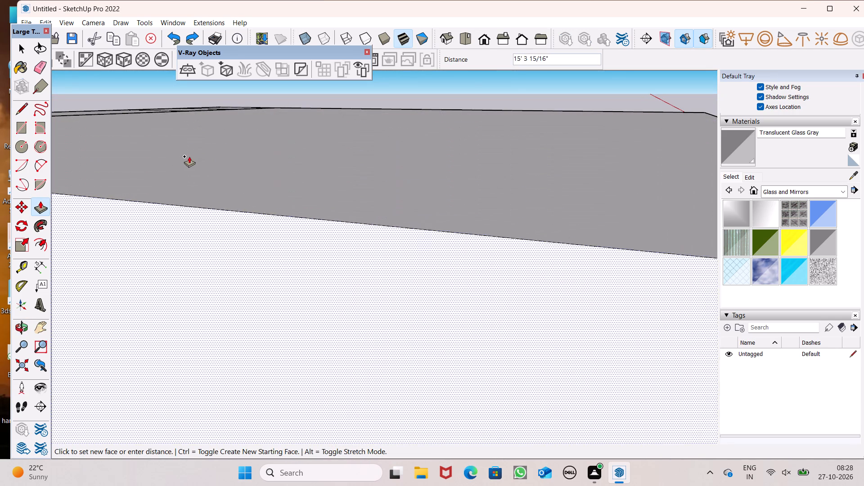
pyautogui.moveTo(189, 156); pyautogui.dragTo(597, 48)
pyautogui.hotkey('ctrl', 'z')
# Push/Pull the wall face above the units out 2' 5", flush with the tall unit's front.
pyautogui.keyDown('ctrl'); pyautogui.scroll(-11, 468, 215); pyautogui.keyUp('ctrl')
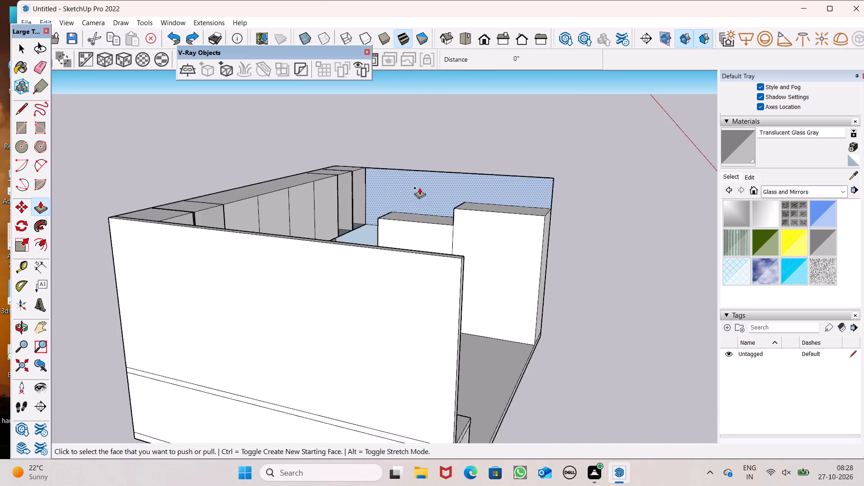
pyautogui.moveTo(565, 238); pyautogui.dragTo(417, 233, button='middle')
pyautogui.scroll(8, 539, 214)
pyautogui.scroll(9, 585, 221)
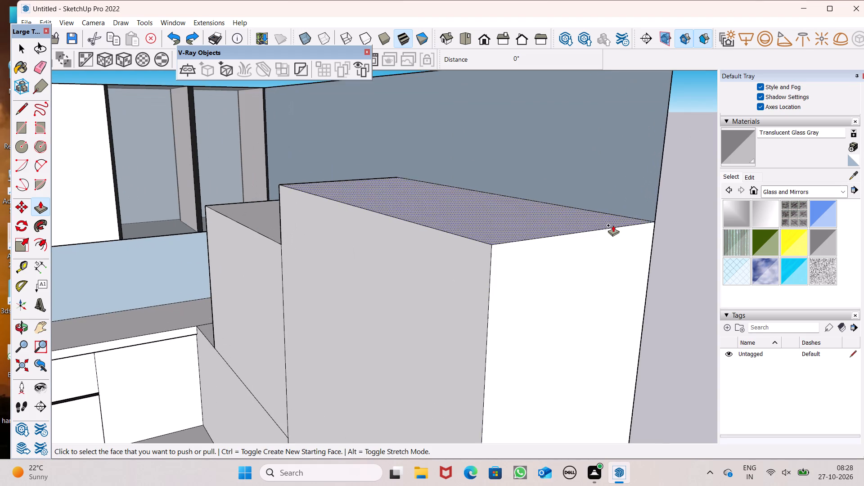
pyautogui.keyDown('ctrl'); pyautogui.moveTo(627, 203); pyautogui.dragTo(533, 269); pyautogui.keyUp('ctrl')
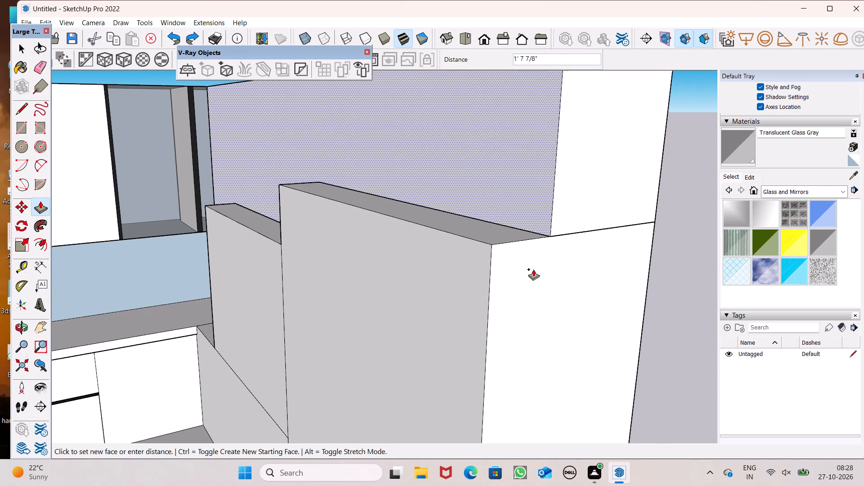
pyautogui.keyDown('ctrl'); pyautogui.moveTo(533, 269); pyautogui.dragTo(487, 265); pyautogui.keyUp('ctrl')
# Examine the flush storage wall and its junction with the overhead cabinets from the front and the open side.
pyautogui.scroll(-8, 490, 255)
pyautogui.moveTo(483, 286); pyautogui.dragTo(485, 286, button='middle')
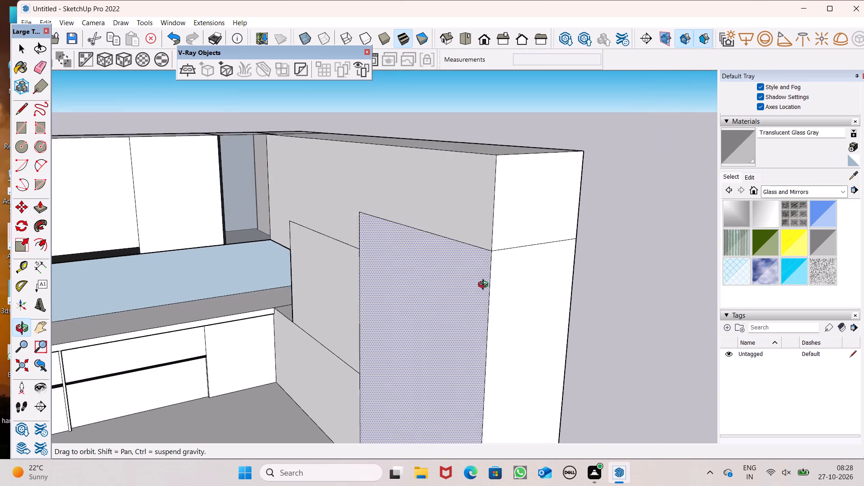
pyautogui.moveTo(485, 286); pyautogui.dragTo(668, 249, button='middle')
pyautogui.scroll(-6, 563, 239)
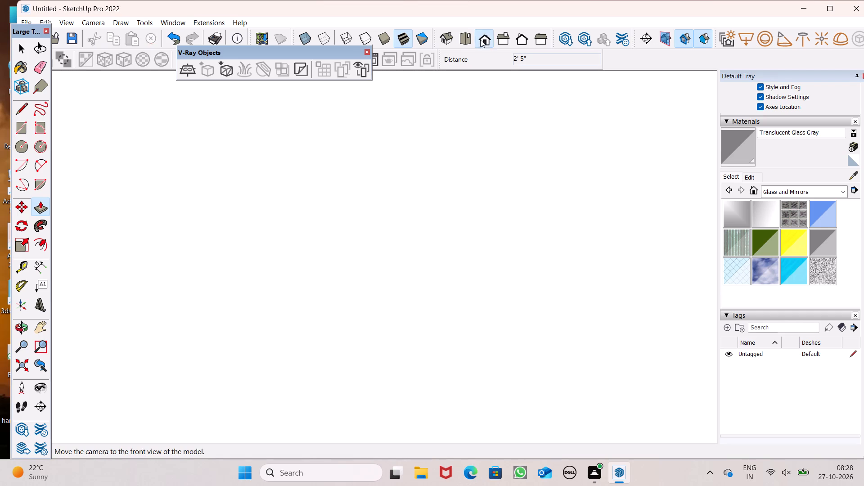
pyautogui.click(480, 40)
pyautogui.scroll(-11, 404, 267)
pyautogui.moveTo(361, 345); pyautogui.dragTo(522, 350, button='middle')
pyautogui.scroll(8, 520, 351)
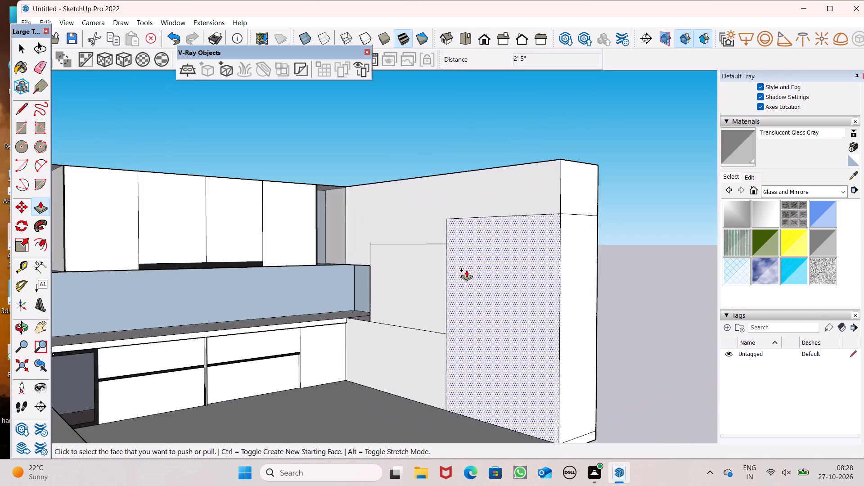
pyautogui.moveTo(524, 364); pyautogui.dragTo(591, 369, button='middle')
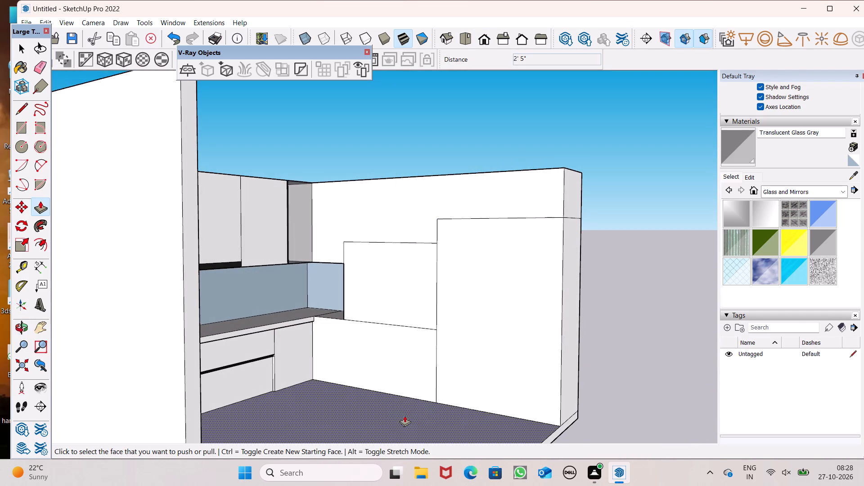
pyautogui.scroll(3, 391, 391)
pyautogui.moveTo(448, 413); pyautogui.dragTo(502, 395, button='middle')
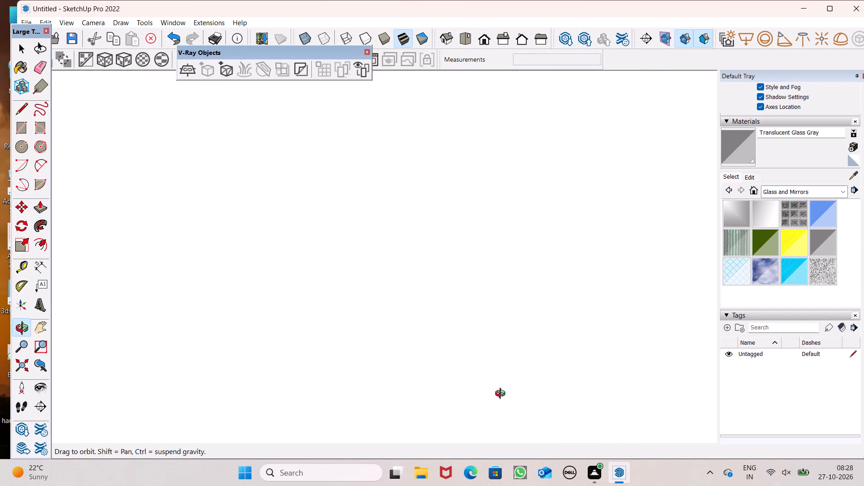
# Extend the wall panel's outline below the counter level with a bottom line about 5' 1" long, and erase its old bottom edge.
pyautogui.moveTo(502, 395); pyautogui.dragTo(473, 412, button='middle')
pyautogui.scroll(7, 452, 314)
pyautogui.moveTo(521, 397); pyautogui.dragTo(574, 416, button='middle')
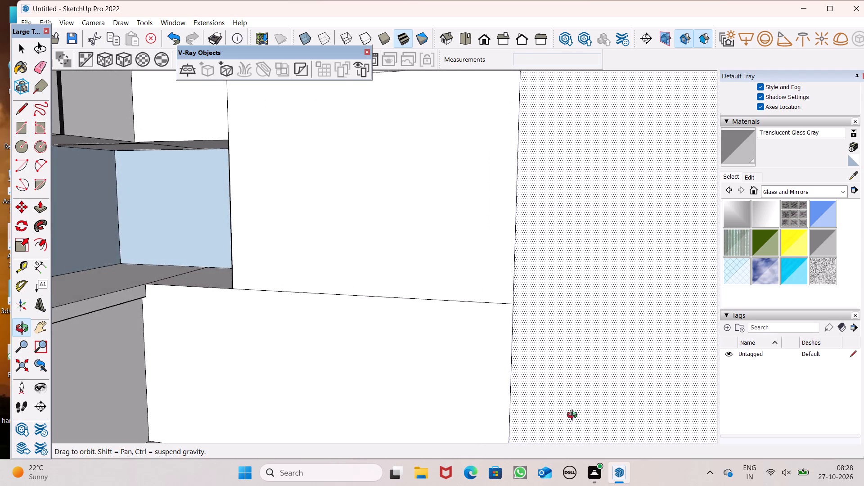
pyautogui.moveTo(574, 416); pyautogui.dragTo(579, 418, button='middle')
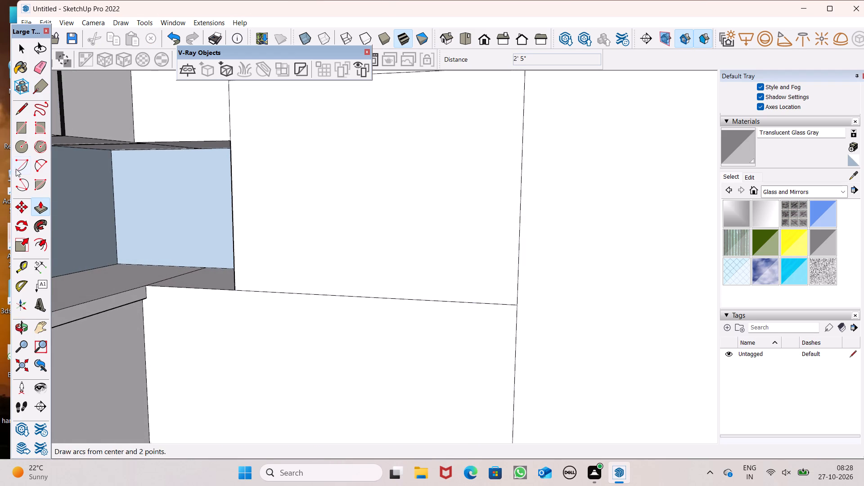
pyautogui.click(18, 112)
pyautogui.scroll(-4, 315, 108)
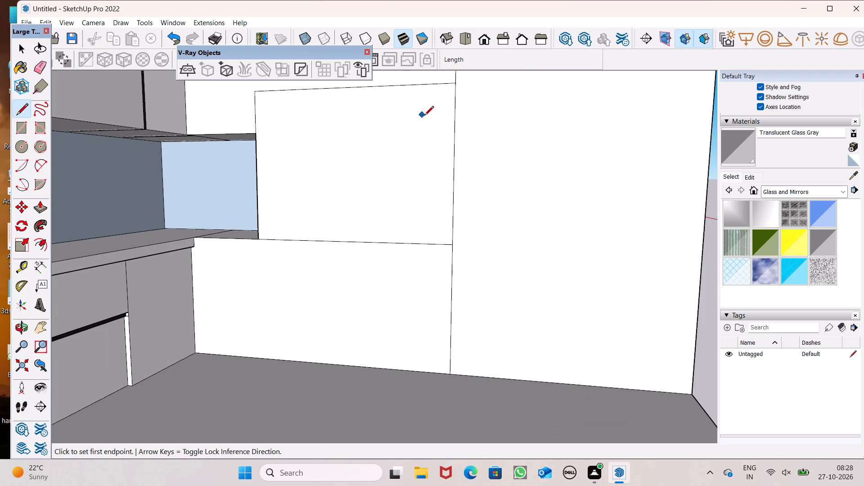
pyautogui.scroll(1, 453, 108)
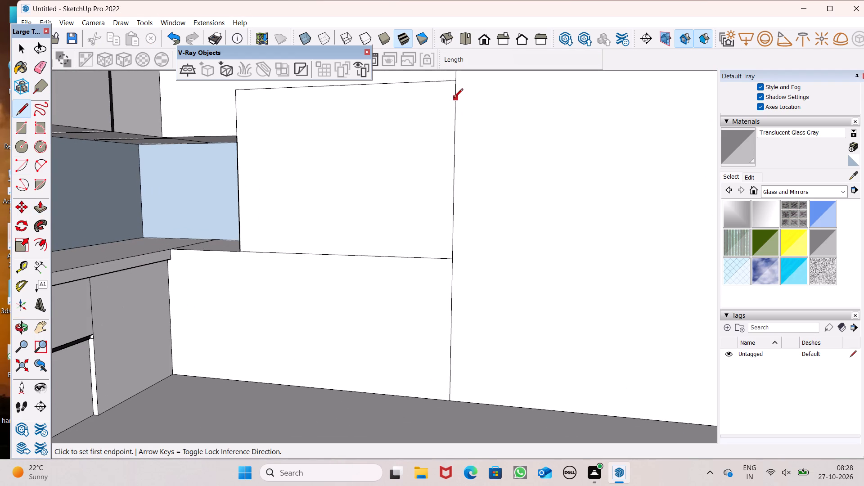
pyautogui.scroll(-2, 396, 184)
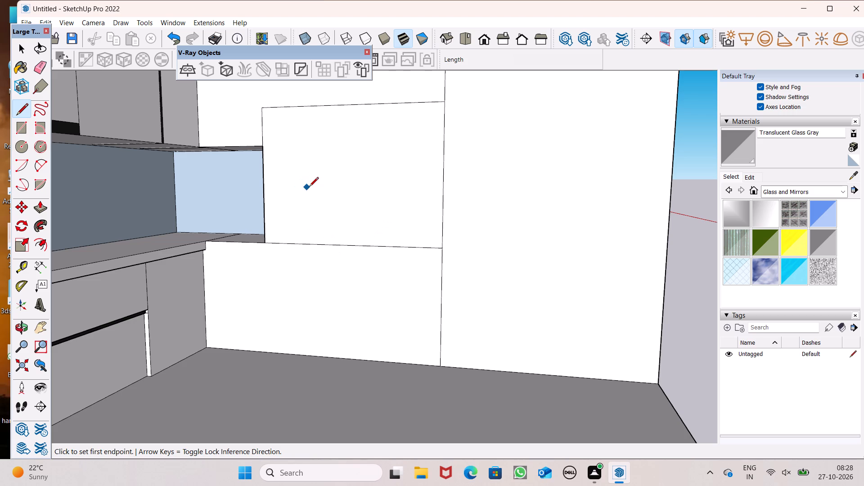
pyautogui.scroll(1, 262, 139)
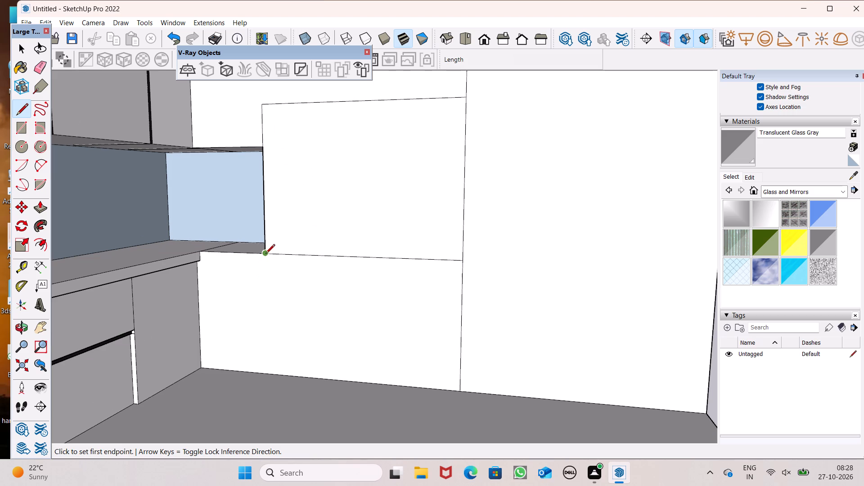
pyautogui.click(266, 254)
pyautogui.click(263, 309)
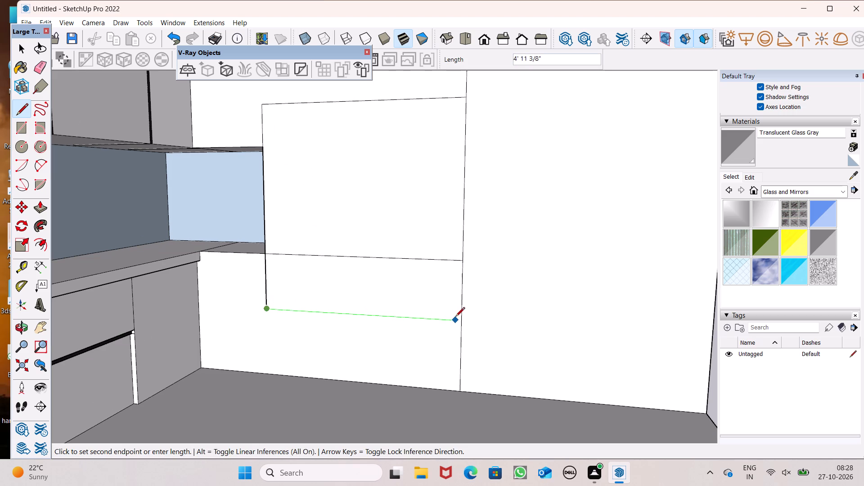
pyautogui.click(461, 317)
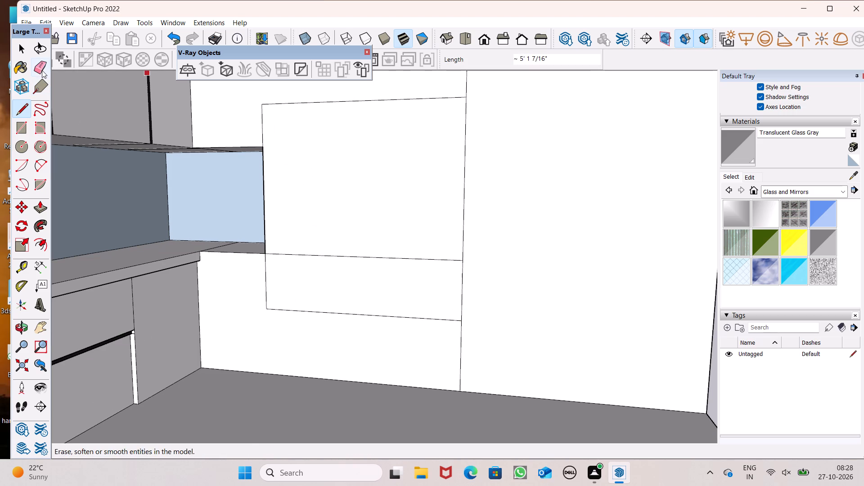
pyautogui.click(41, 66)
pyautogui.moveTo(398, 237); pyautogui.dragTo(402, 269)
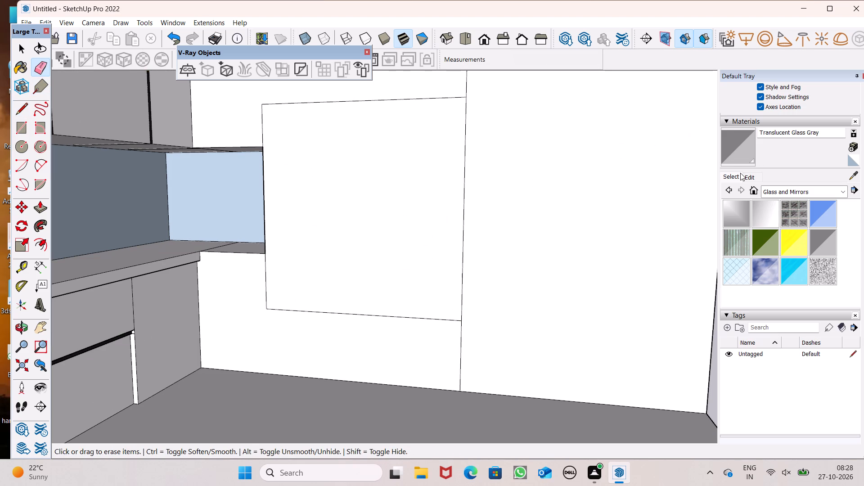
# Paint the enlarged wall panel beside the tall unit with Translucent Glass Gray.
pyautogui.click(731, 167)
pyautogui.click(371, 263)
pyautogui.click(722, 145)
pyautogui.click(349, 180)
# Examine the gray glass panel and the flush storage wall from inside, from the front and from the open side.
pyautogui.moveTo(385, 243); pyautogui.dragTo(423, 301, button='middle')
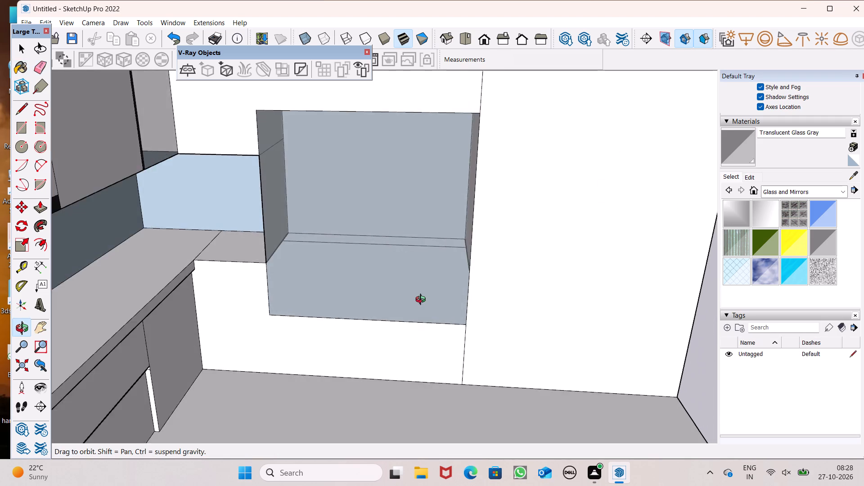
pyautogui.moveTo(423, 301); pyautogui.dragTo(242, 286, button='middle')
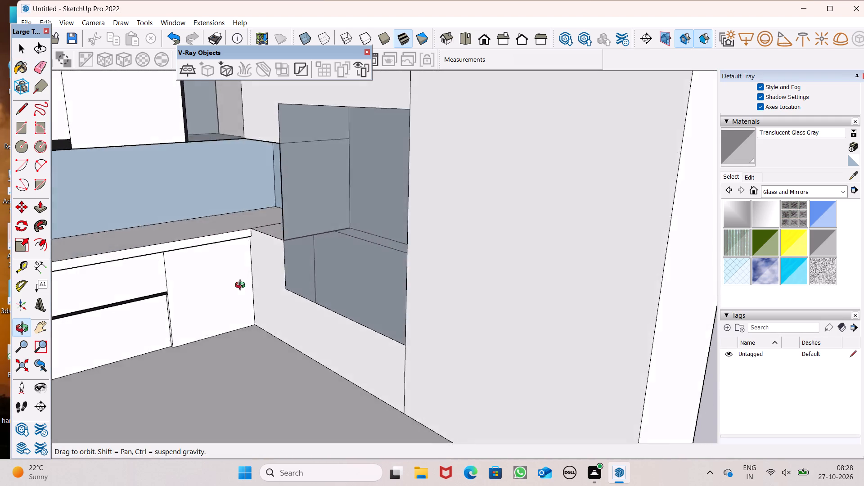
pyautogui.moveTo(242, 286); pyautogui.dragTo(394, 221, button='middle')
pyautogui.scroll(-6, 389, 262)
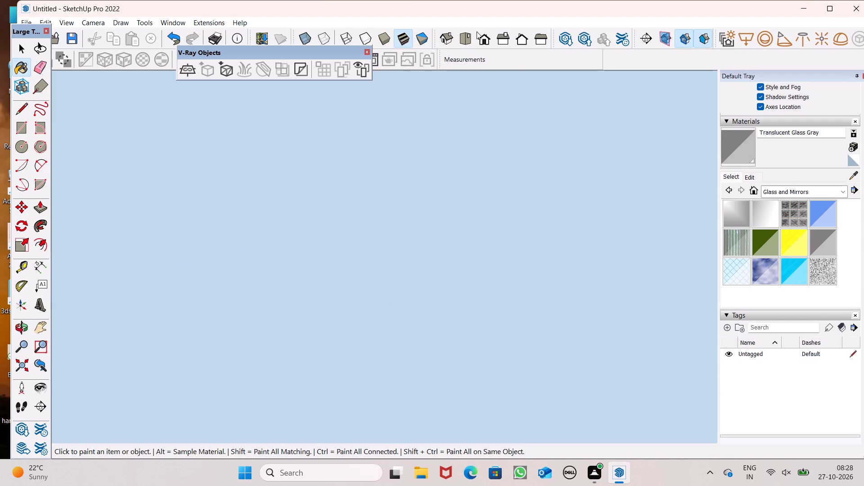
pyautogui.click(484, 36)
pyautogui.scroll(-13, 457, 259)
pyautogui.moveTo(450, 274); pyautogui.dragTo(452, 275, button='middle')
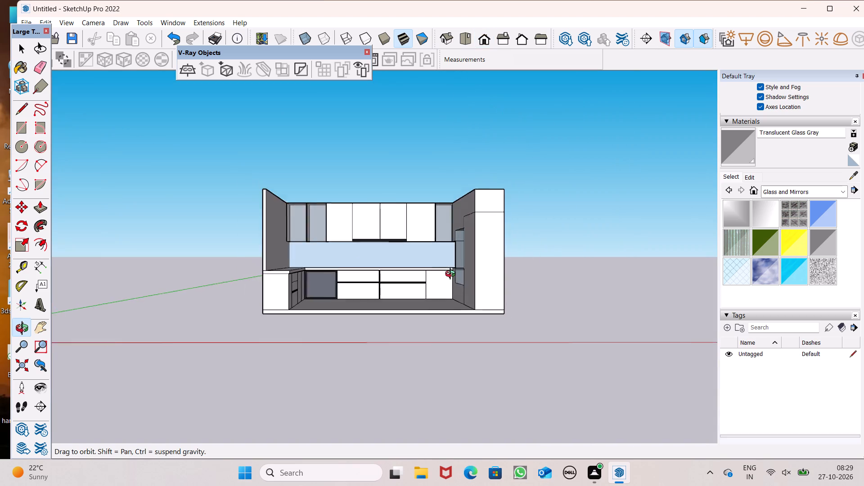
pyautogui.moveTo(452, 275); pyautogui.dragTo(618, 352, button='middle')
pyautogui.scroll(7, 451, 183)
pyautogui.moveTo(526, 287); pyautogui.dragTo(545, 244, button='middle')
pyautogui.scroll(1, 539, 264)
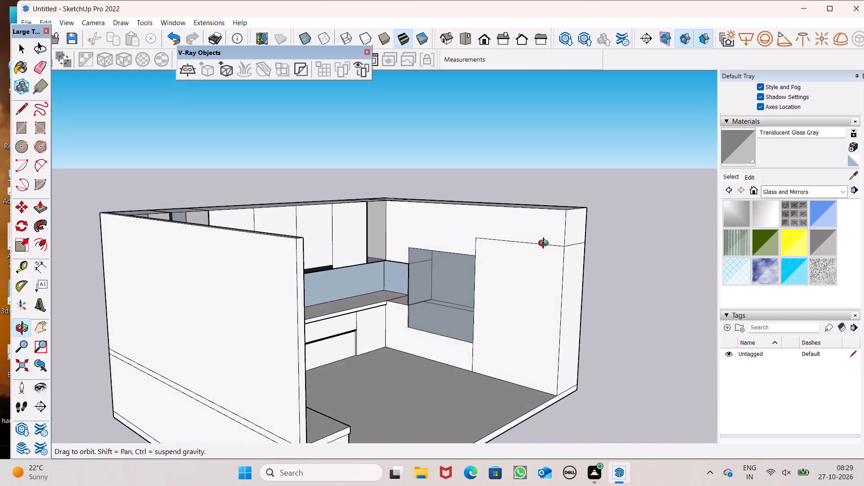
pyautogui.moveTo(545, 244); pyautogui.dragTo(545, 243, button='middle')
pyautogui.scroll(5, 544, 234)
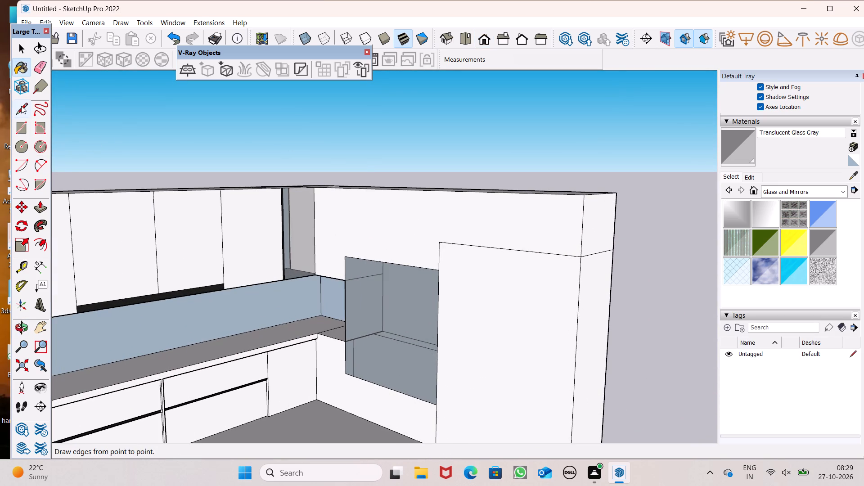
# Place vertical guides on the upper wall, about 3' 8" from the overhead cabinets and about 3' 6" further at the tall unit's edge.
pyautogui.click(22, 106)
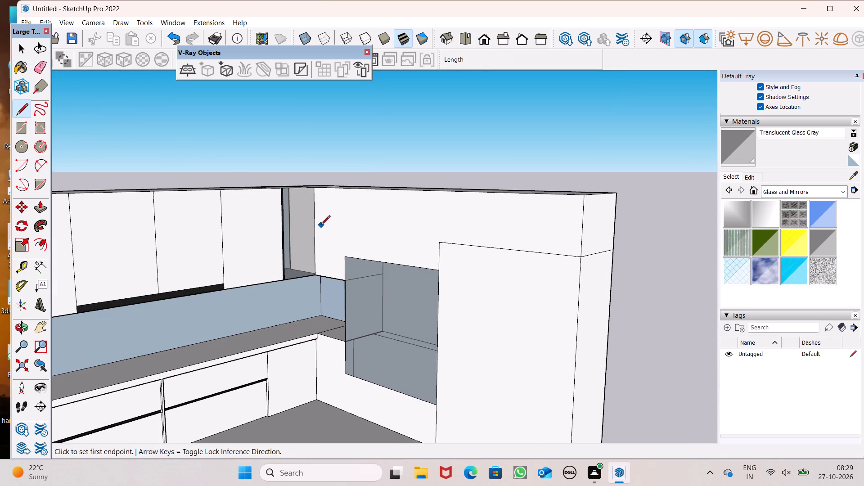
pyautogui.click(17, 270)
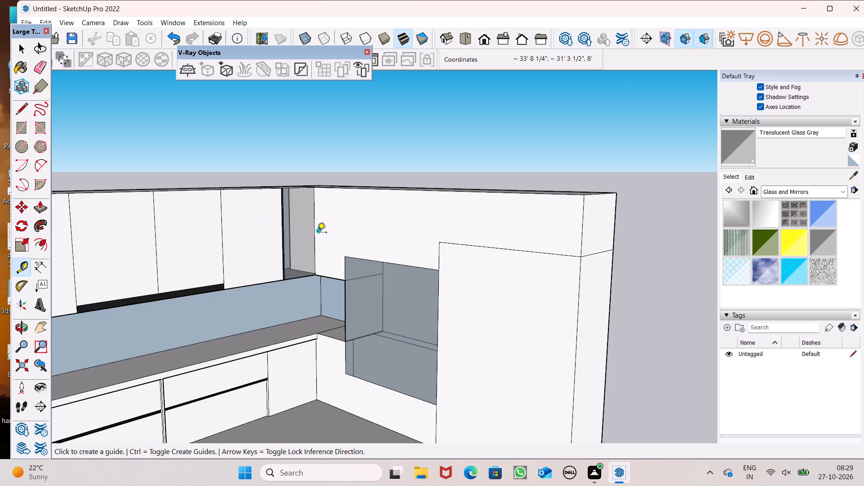
pyautogui.click(312, 233)
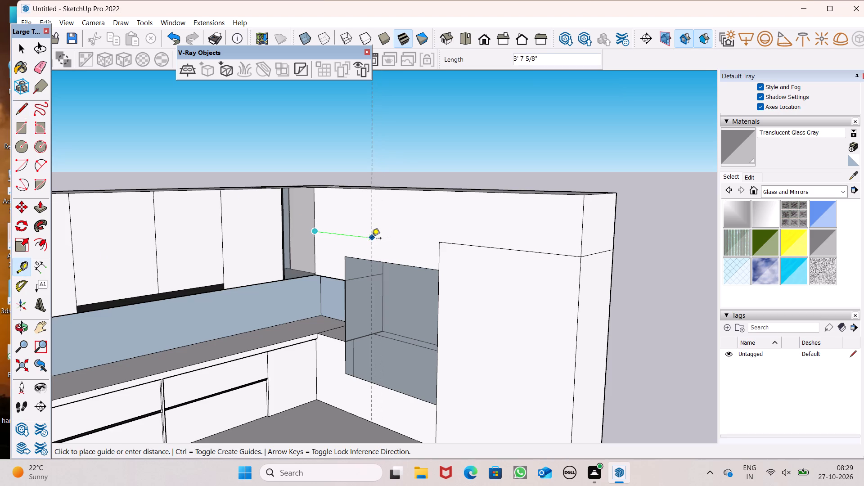
pyautogui.click(372, 239)
pyautogui.middleClick(414, 237)
pyautogui.moveTo(421, 254); pyautogui.dragTo(447, 253, button='middle')
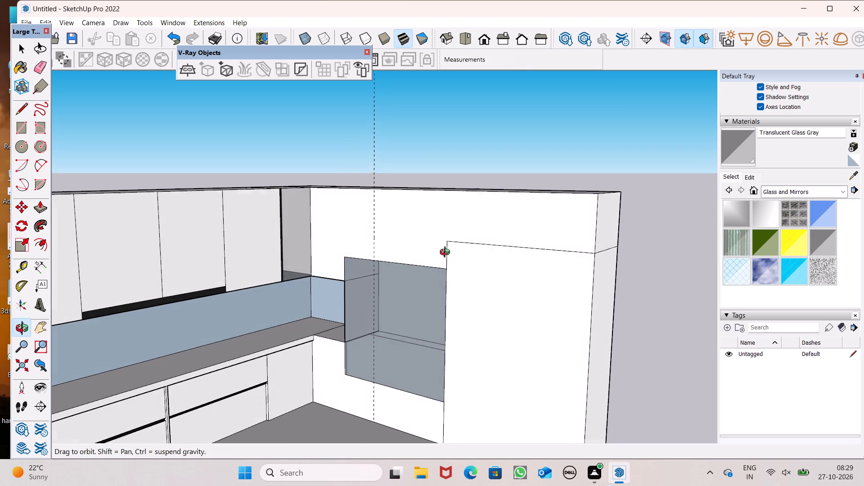
pyautogui.moveTo(447, 253); pyautogui.dragTo(447, 252, button='middle')
pyautogui.scroll(5, 437, 247)
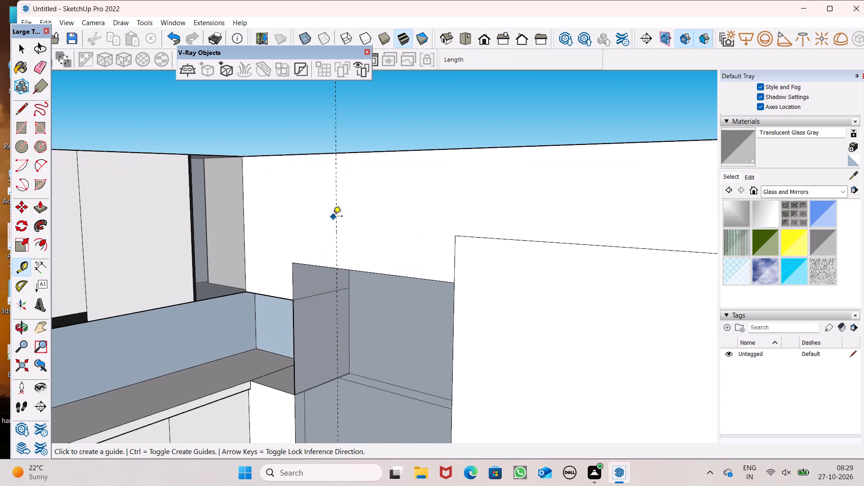
pyautogui.click(333, 217)
pyautogui.press('space')
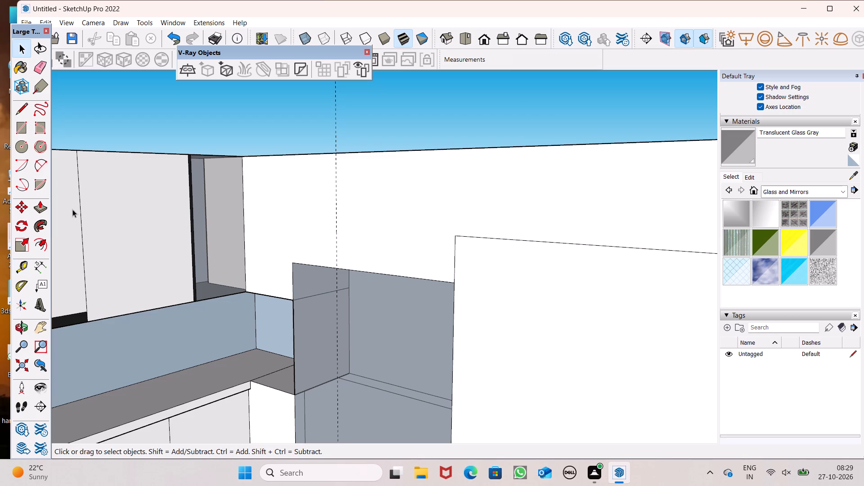
pyautogui.click(27, 269)
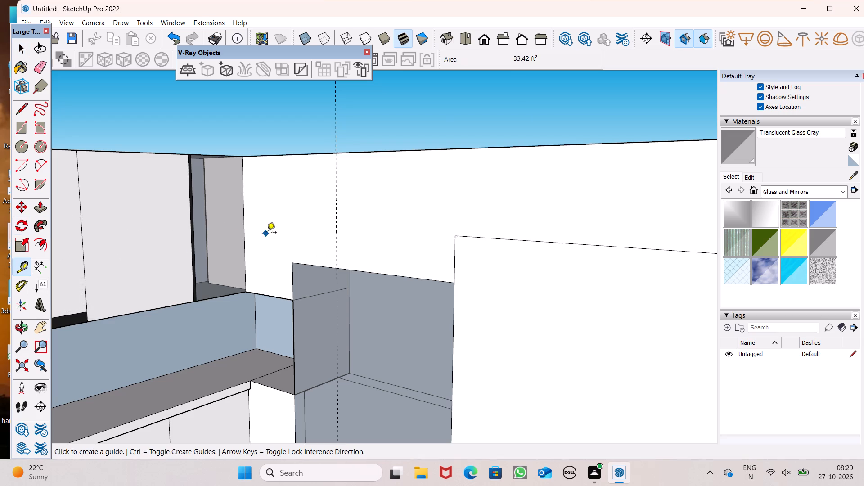
pyautogui.click(335, 211)
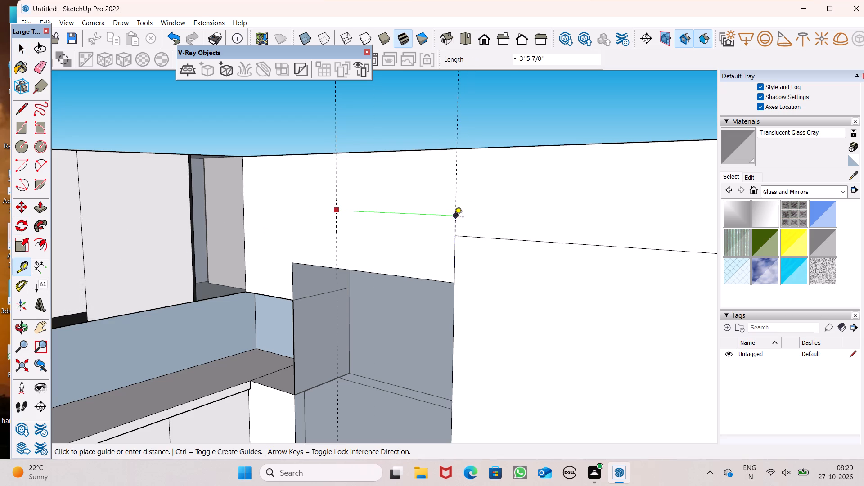
pyautogui.click(454, 218)
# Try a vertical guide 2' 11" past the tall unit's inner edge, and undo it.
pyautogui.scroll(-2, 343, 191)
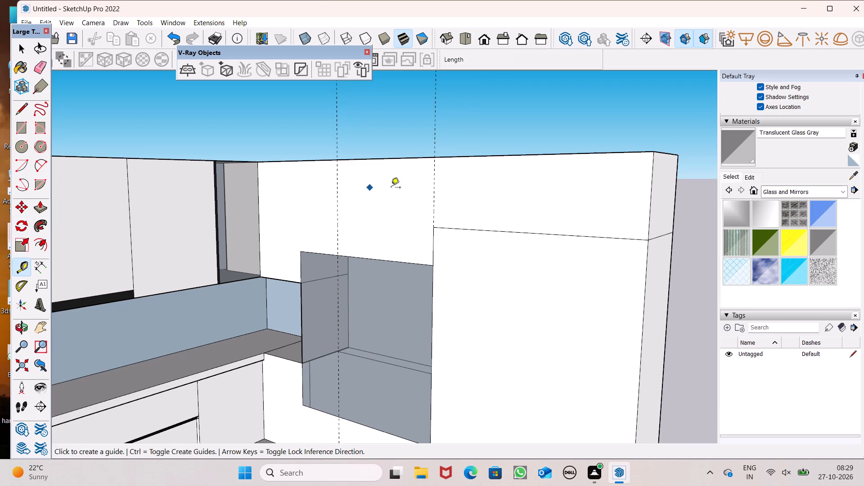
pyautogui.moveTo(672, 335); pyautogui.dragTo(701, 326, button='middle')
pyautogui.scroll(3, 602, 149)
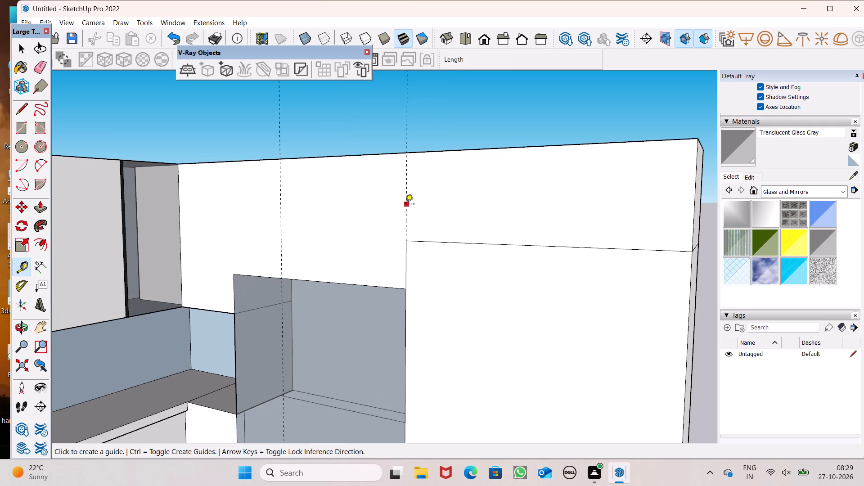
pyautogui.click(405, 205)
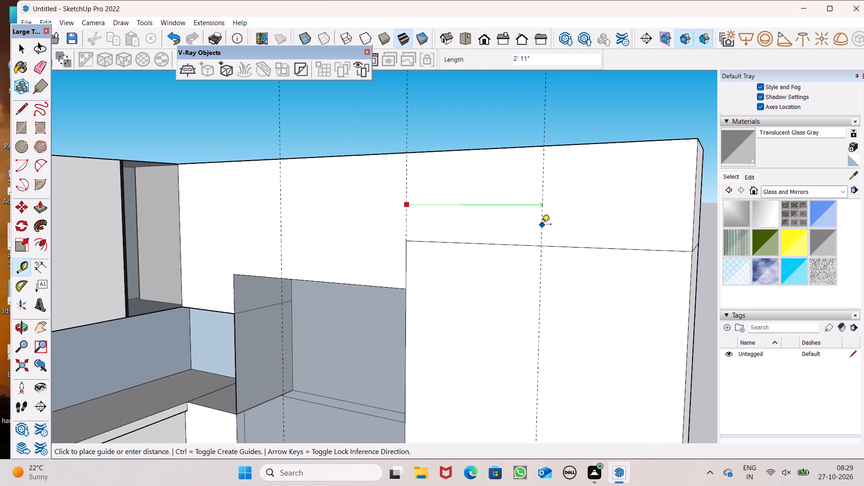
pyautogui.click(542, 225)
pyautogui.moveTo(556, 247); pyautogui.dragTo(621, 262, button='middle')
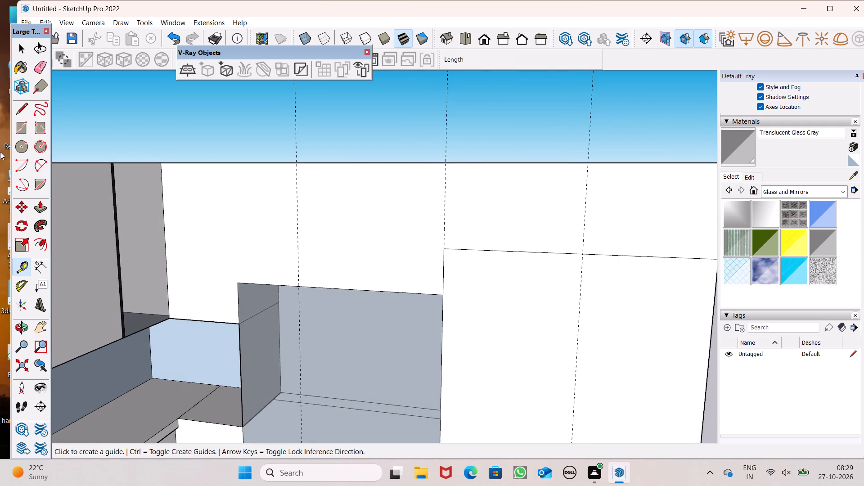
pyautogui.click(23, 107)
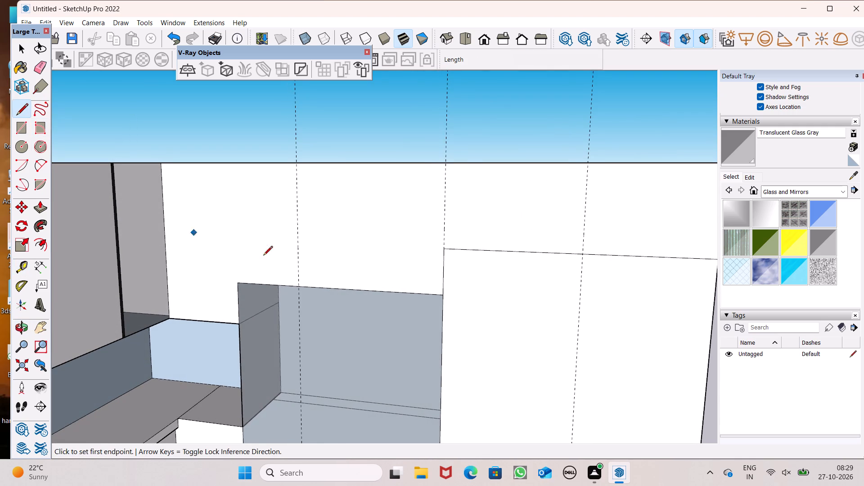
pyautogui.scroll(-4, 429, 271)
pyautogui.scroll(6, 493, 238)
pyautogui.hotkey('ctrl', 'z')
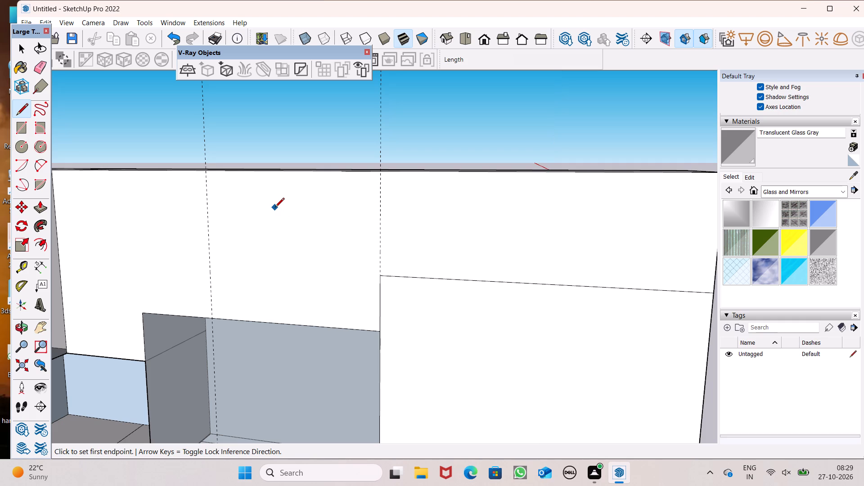
# Place a vertical guide about 2' 10" past the tall unit's inner edge and another about 1 13/16" beyond it.
pyautogui.click(19, 266)
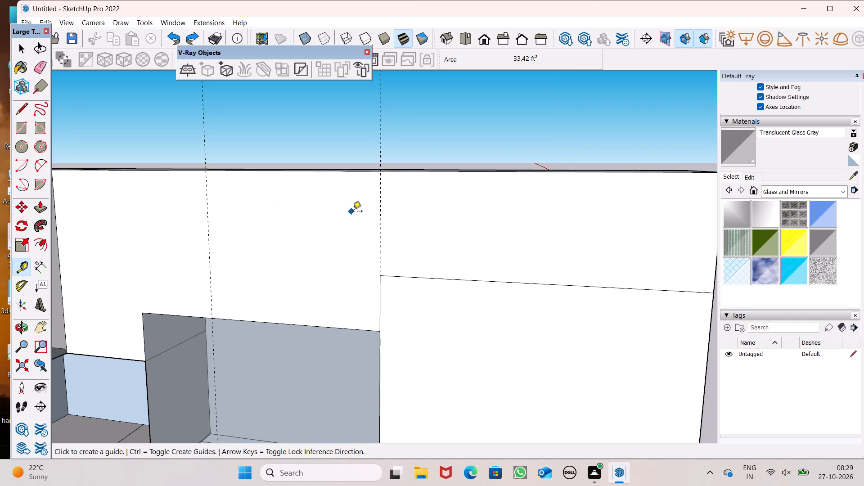
pyautogui.click(378, 219)
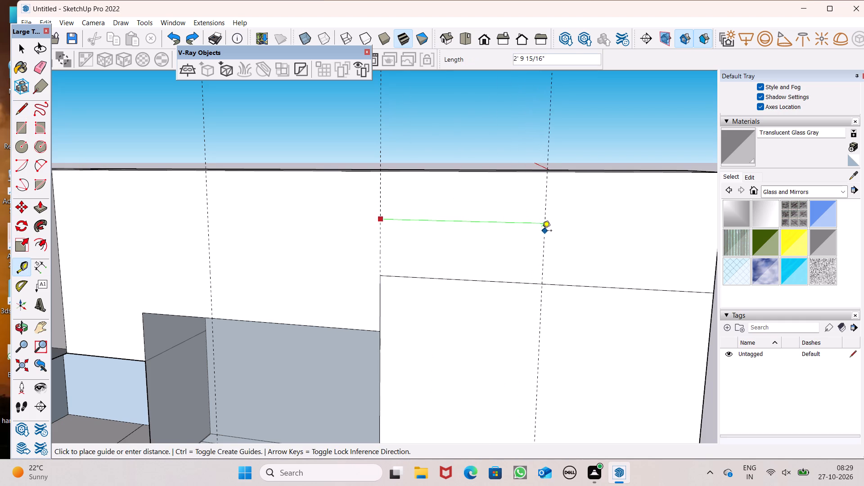
pyautogui.click(546, 231)
pyautogui.moveTo(544, 229); pyautogui.dragTo(549, 227)
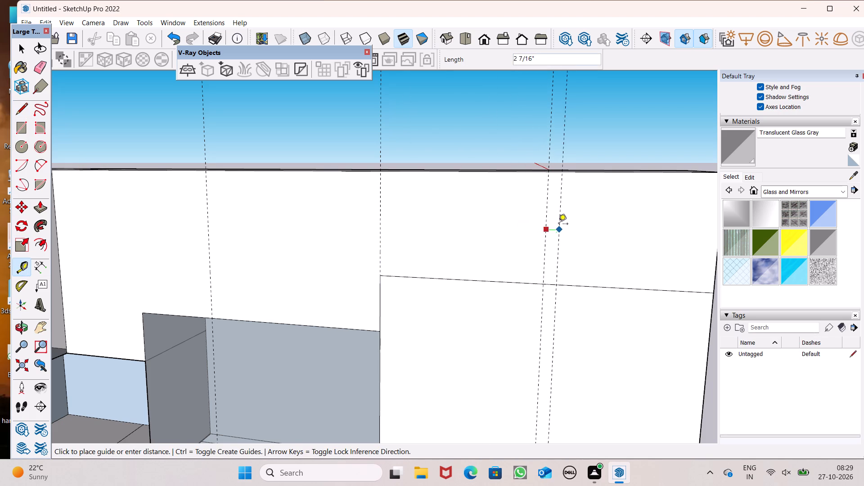
pyautogui.click(555, 228)
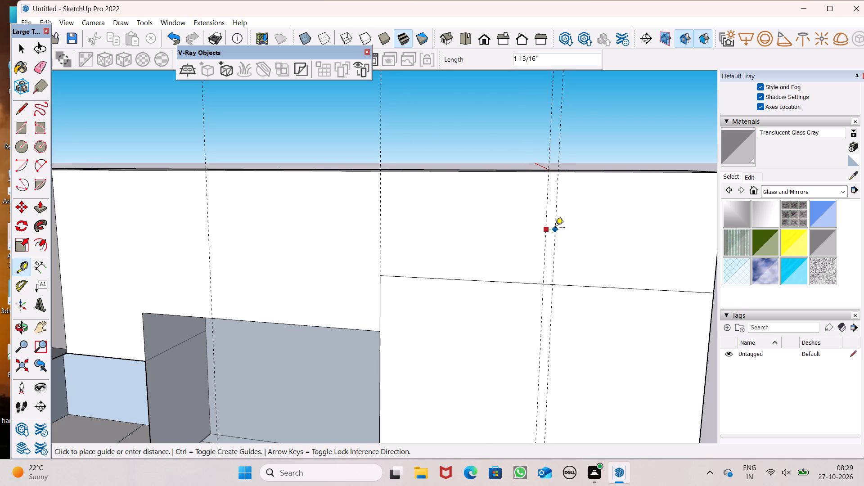
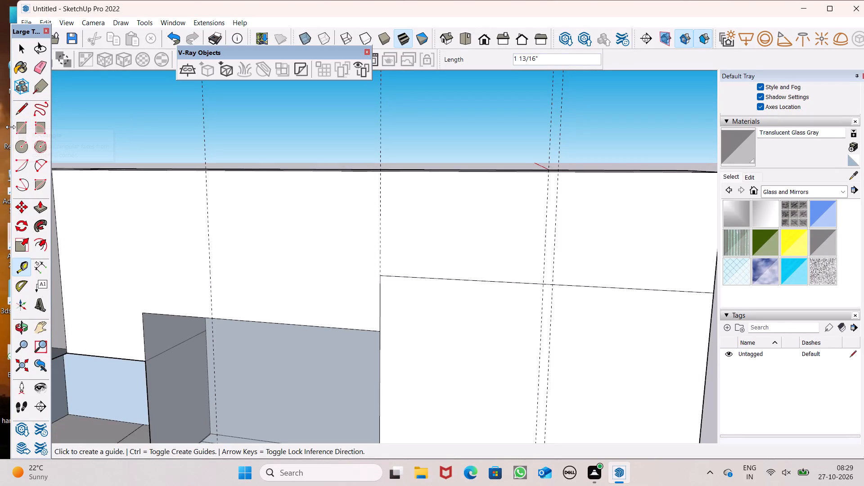
# Undo the last two vertical guides placed past the tall unit's inner edge.
pyautogui.hotkey('ctrl', 'z')
pyautogui.hotkey('ctrl', 'z')
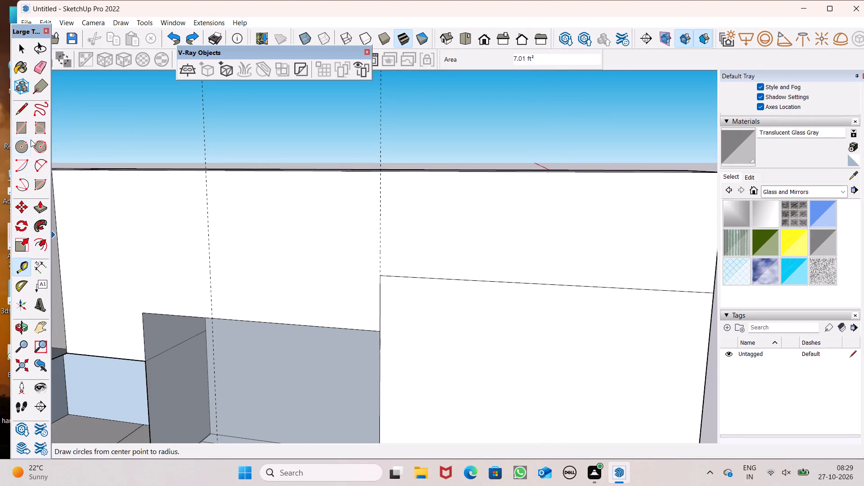
# Place a vertical guide about 3' 1" past the tall unit's inner edge and another 1 3/16" beyond it.
pyautogui.click(21, 269)
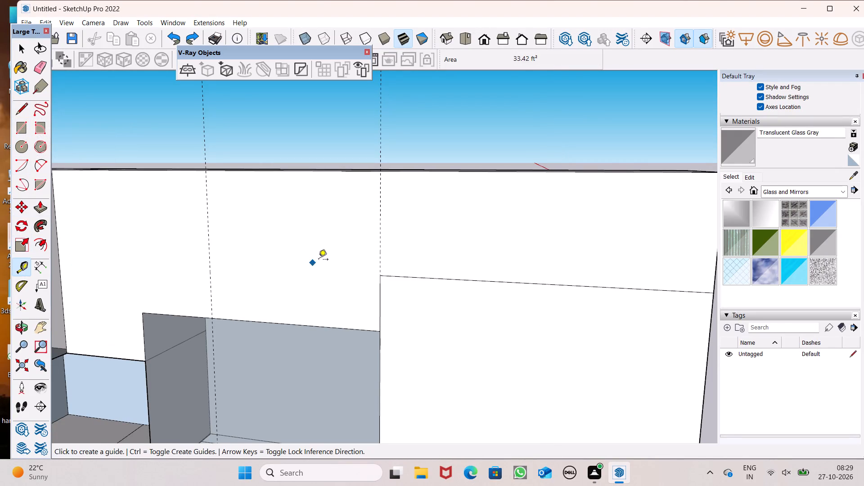
pyautogui.click(379, 250)
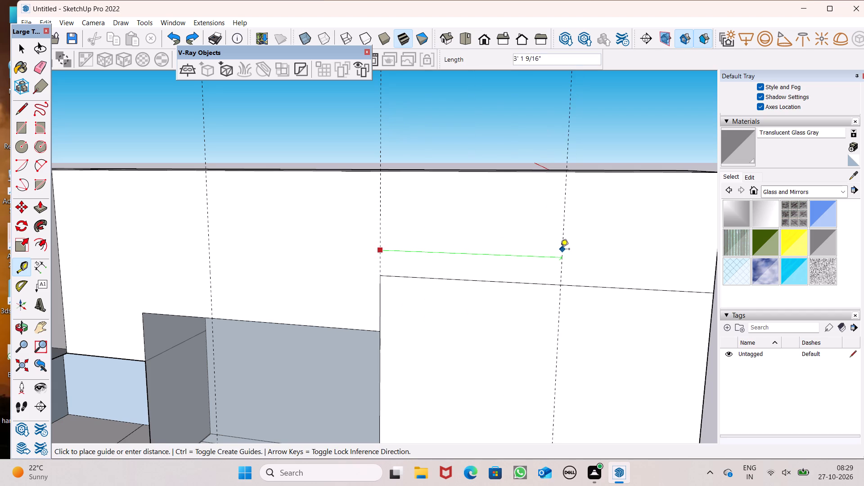
pyautogui.click(558, 251)
pyautogui.scroll(-3, 501, 215)
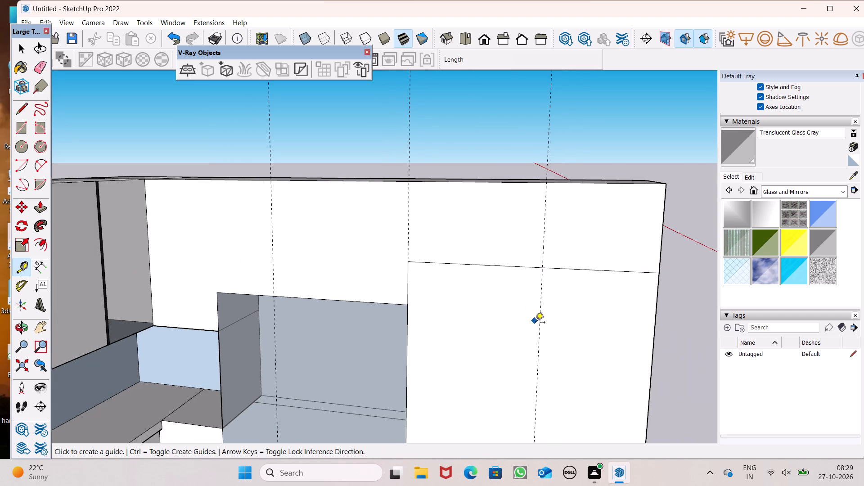
pyautogui.scroll(5, 535, 323)
pyautogui.click(543, 308)
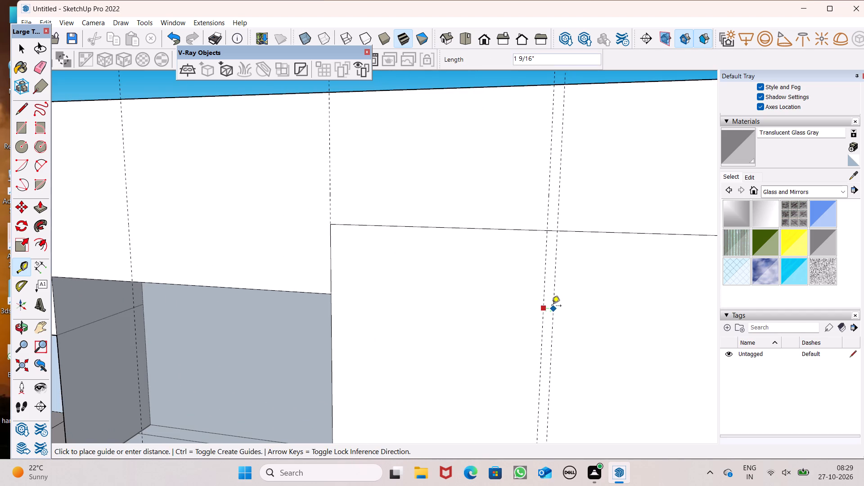
pyautogui.click(551, 306)
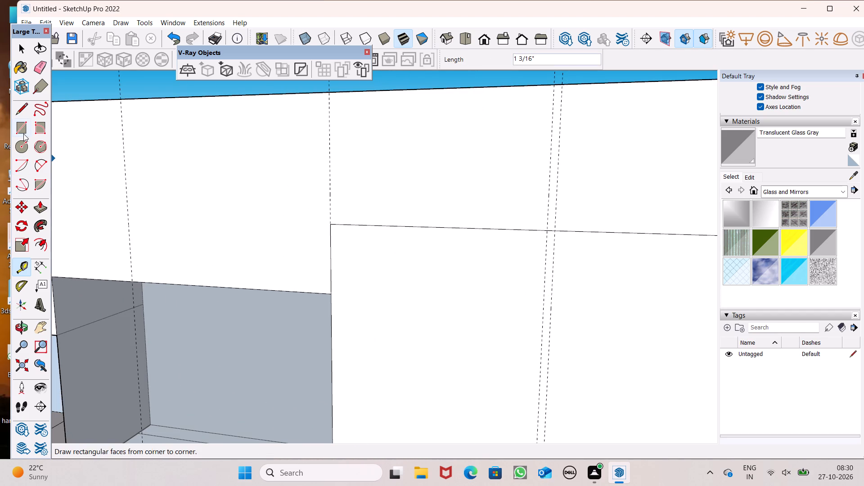
# Draw a 1 3/16" by 8' 1 5/16" rectangular strip between the two guides, from the tall unit's horizontal line to the floor.
pyautogui.click(23, 134)
pyautogui.scroll(-5, 255, 154)
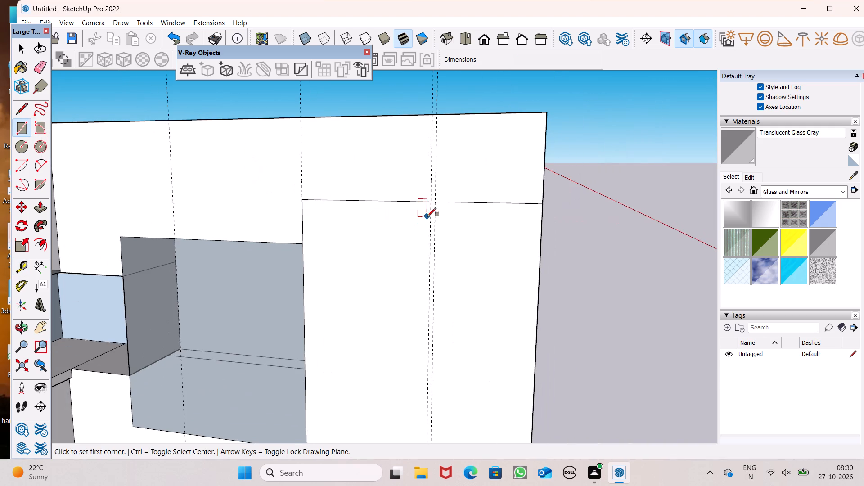
pyautogui.scroll(7, 421, 219)
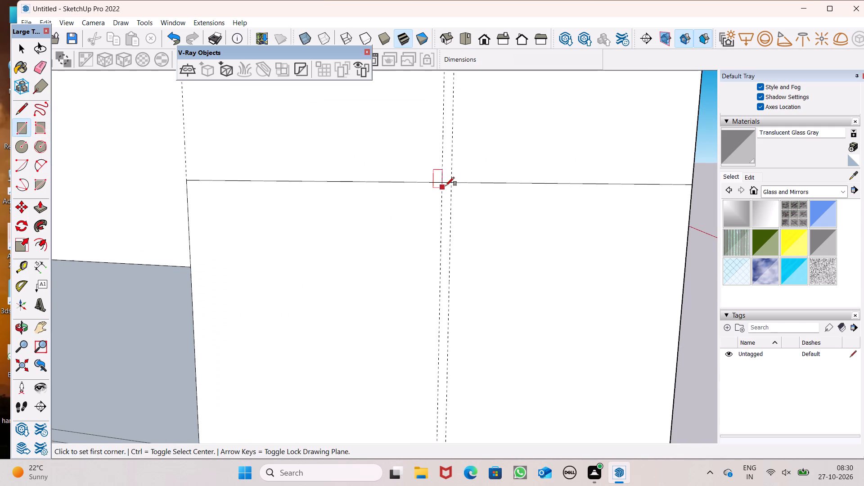
pyautogui.click(442, 184)
pyautogui.scroll(-7, 450, 226)
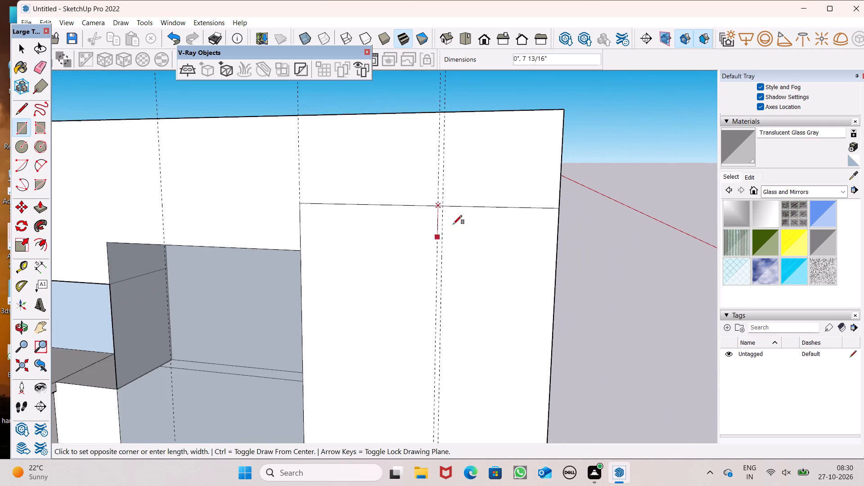
pyautogui.scroll(-8, 471, 211)
pyautogui.moveTo(499, 359); pyautogui.dragTo(446, 390, button='middle')
pyautogui.scroll(5, 440, 412)
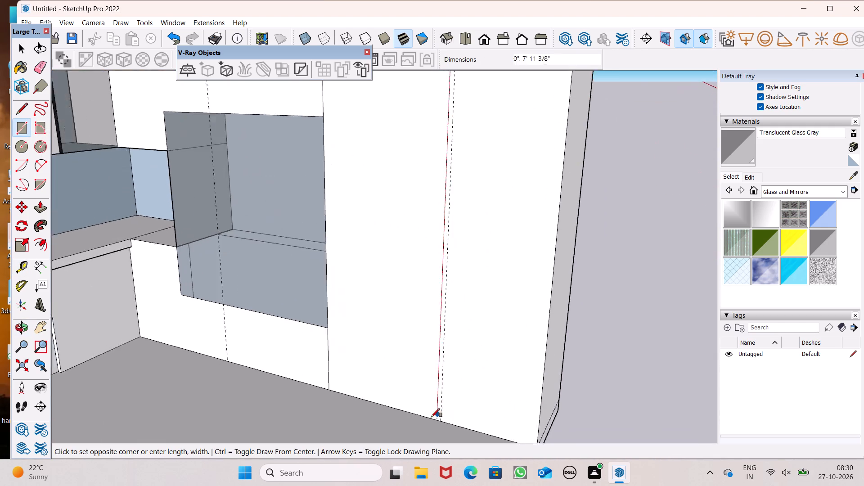
pyautogui.scroll(17, 431, 417)
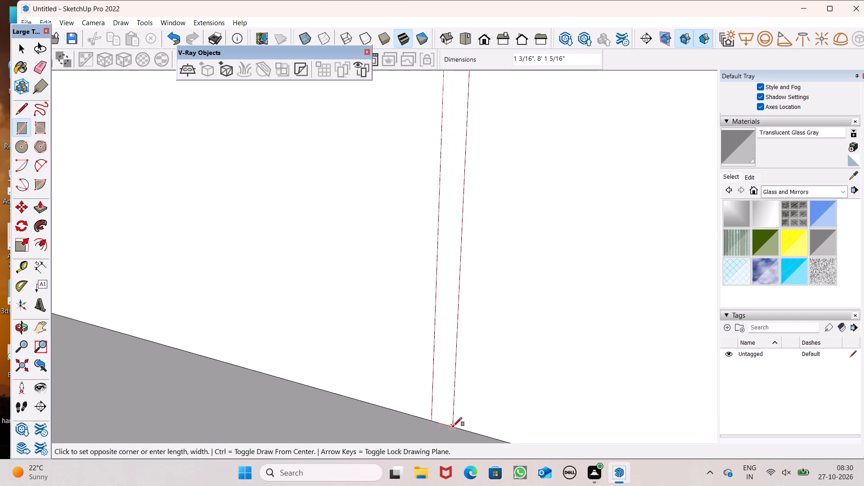
pyautogui.click(453, 426)
pyautogui.scroll(-7, 422, 470)
pyautogui.scroll(-8, 403, 405)
pyautogui.scroll(-6, 358, 402)
pyautogui.press('space')
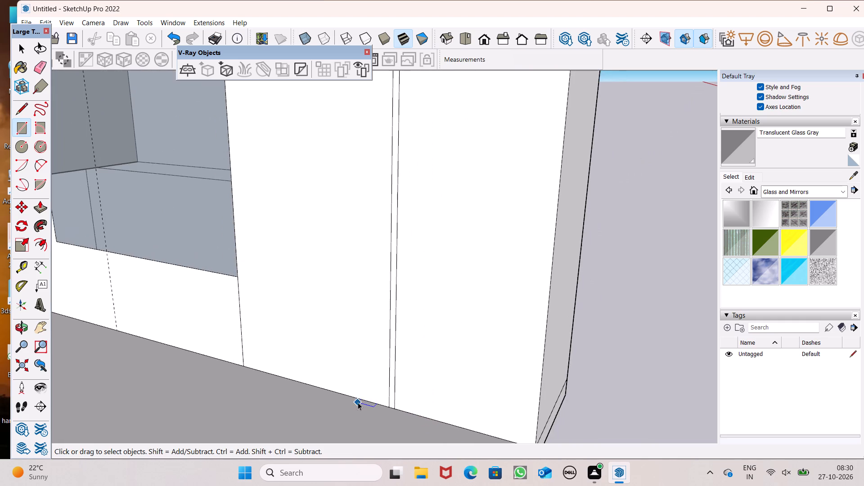
# Move the narrow strip about 1 3/4" sideways toward the tall unit's inner edge.
pyautogui.scroll(-7, 349, 389)
pyautogui.moveTo(360, 218); pyautogui.dragTo(418, 247, button='middle')
pyautogui.scroll(-4, 337, 270)
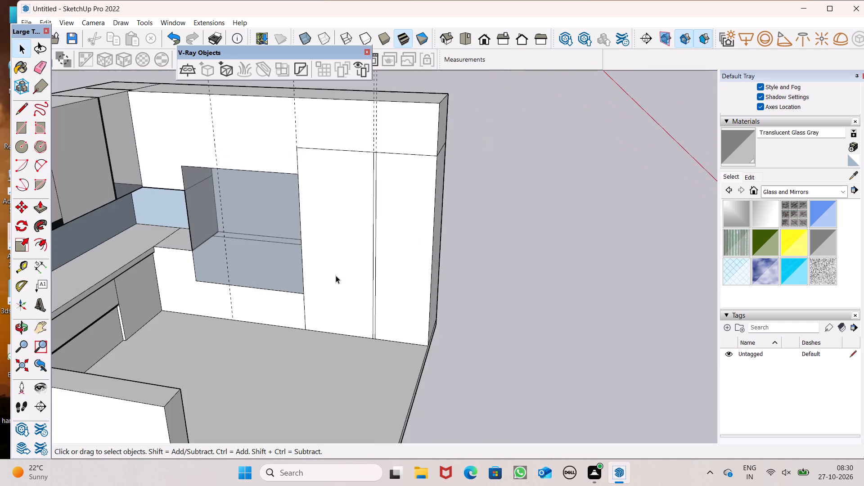
pyautogui.scroll(7, 373, 188)
pyautogui.scroll(6, 373, 136)
pyautogui.scroll(4, 374, 175)
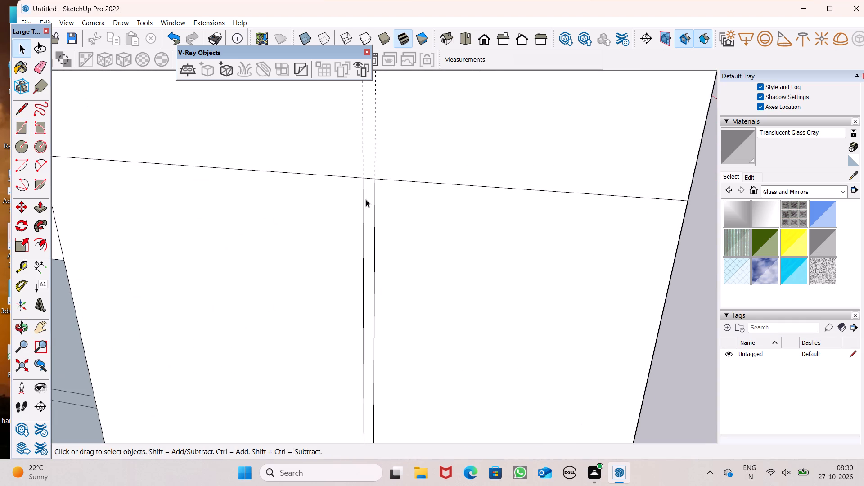
pyautogui.doubleClick(366, 199)
pyautogui.press('m')
pyautogui.press('Return')
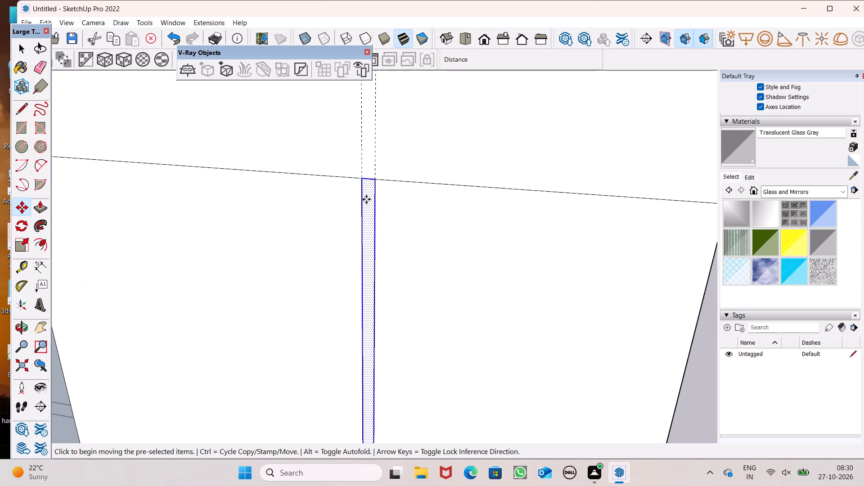
pyautogui.moveTo(366, 199); pyautogui.dragTo(347, 199)
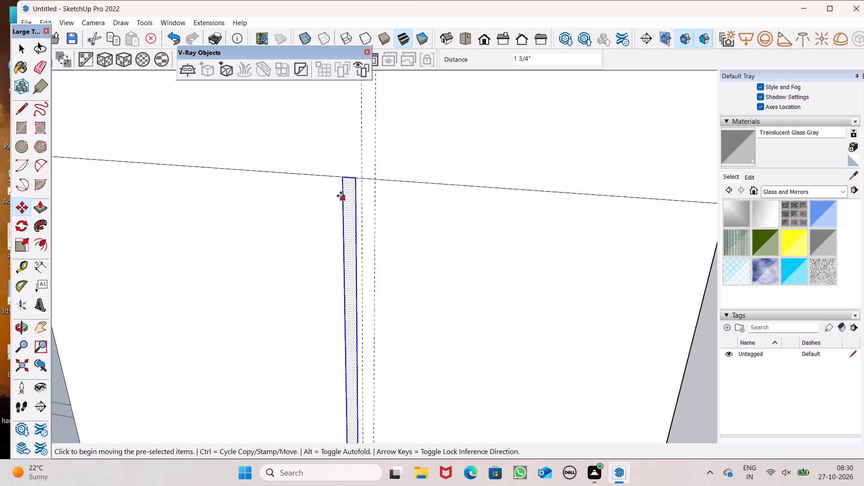
pyautogui.press('space')
pyautogui.scroll(-6, 391, 180)
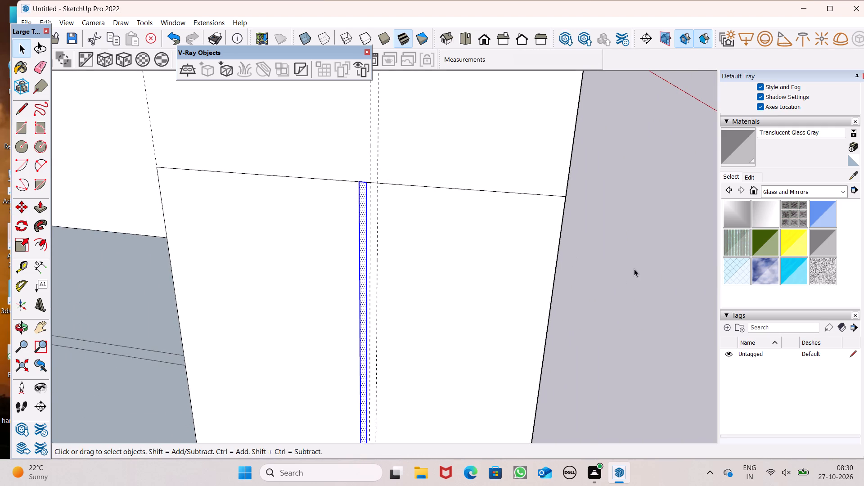
pyautogui.click(634, 269)
# Erase the two closely spaced vertical guides beside the strip.
pyautogui.scroll(-4, 448, 252)
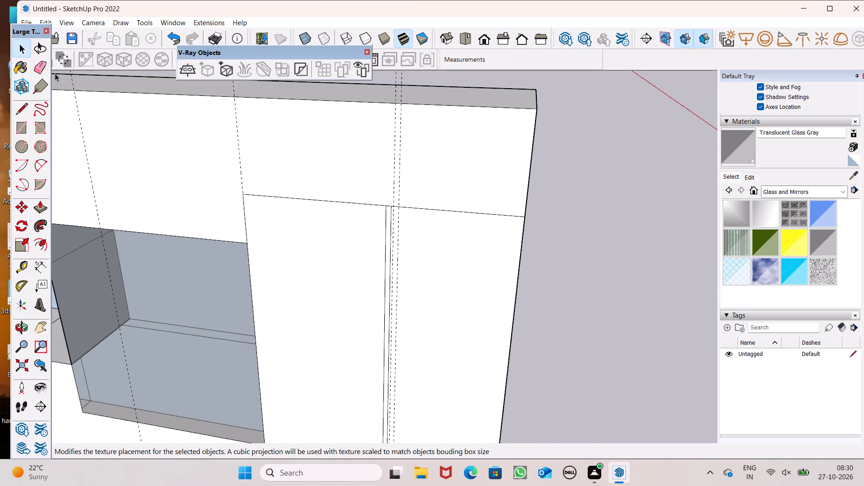
pyautogui.click(44, 71)
pyautogui.scroll(-6, 345, 261)
pyautogui.moveTo(388, 148); pyautogui.dragTo(362, 137)
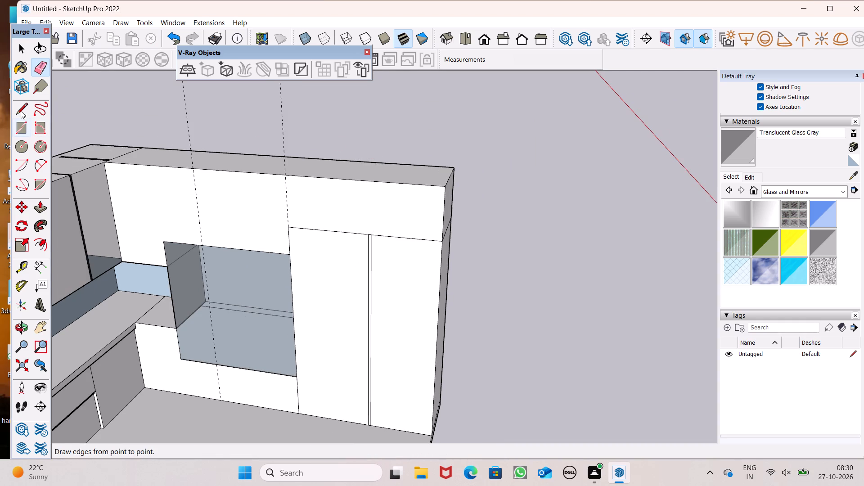
# Draw two 1' 10 11/16" vertical lines from the wall unit's top edge to the horizontal line, above the strip and at the tall unit's inner edge.
pyautogui.click(24, 106)
pyautogui.scroll(4, 223, 166)
pyautogui.scroll(6, 464, 198)
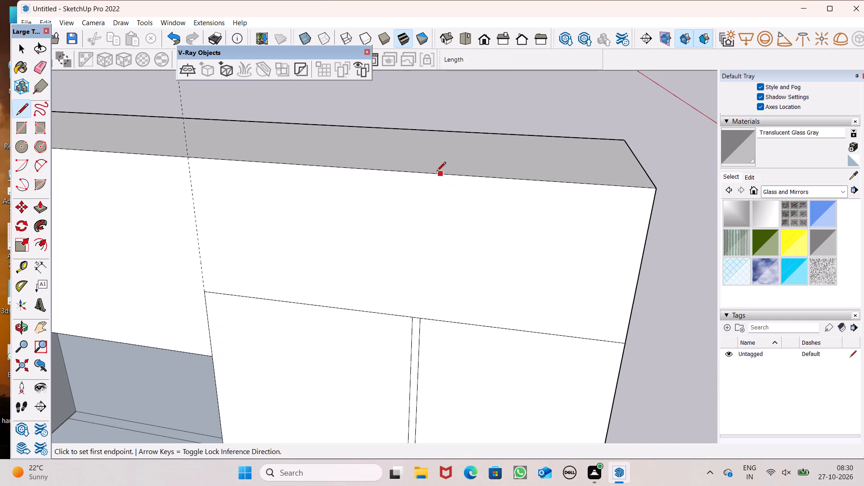
pyautogui.click(420, 175)
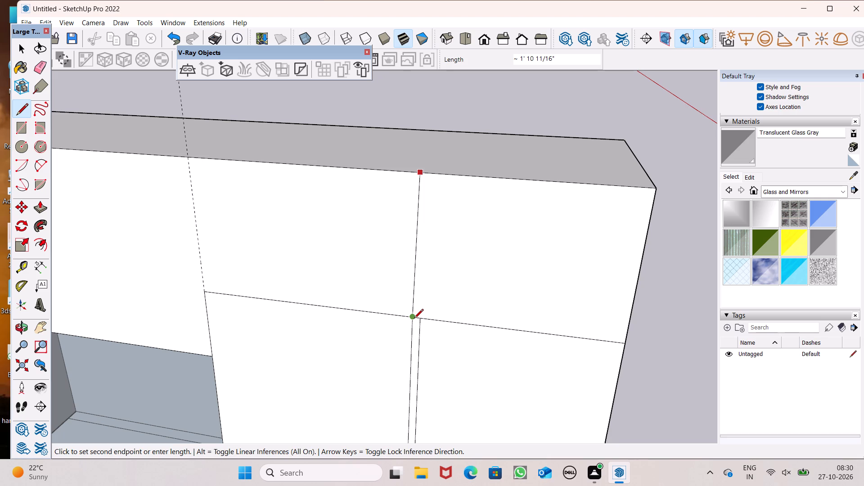
pyautogui.scroll(8, 415, 319)
pyautogui.click(418, 311)
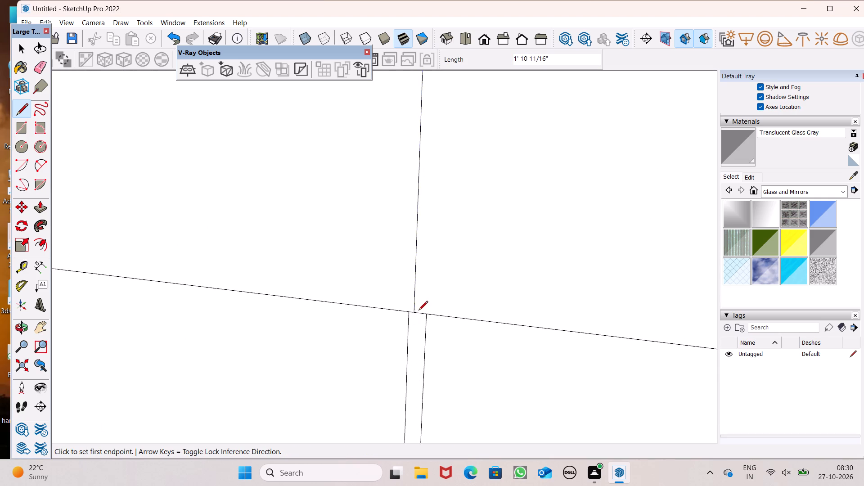
pyautogui.scroll(-15, 468, 288)
pyautogui.scroll(6, 251, 243)
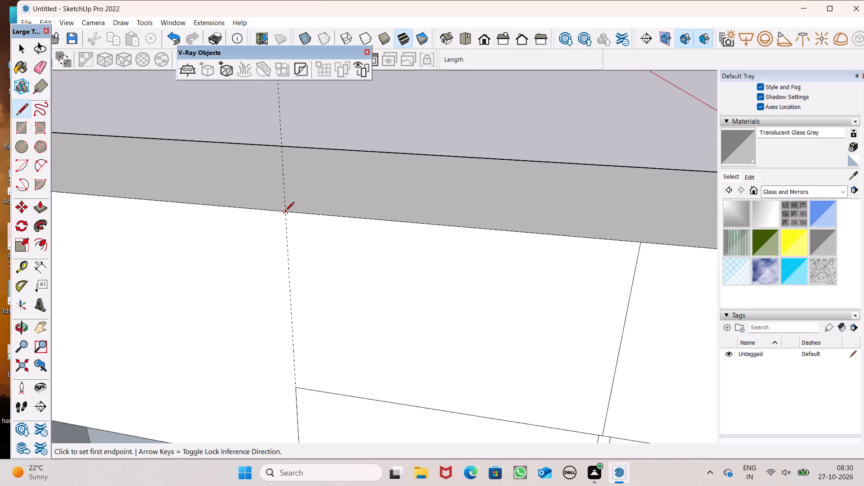
pyautogui.moveTo(285, 211); pyautogui.dragTo(285, 217)
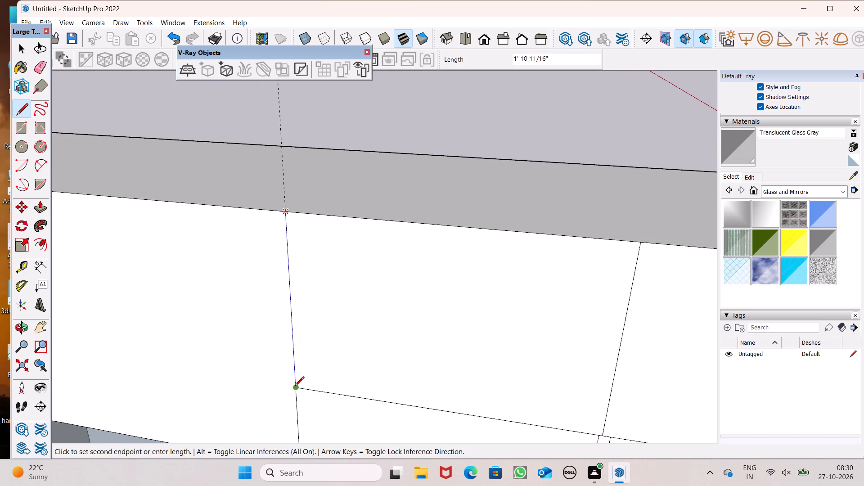
pyautogui.click(295, 387)
# Draw a vertical line about 2' 11" long along the remaining guide, from the top edge to the top of the recessed opening.
pyautogui.scroll(-6, 355, 258)
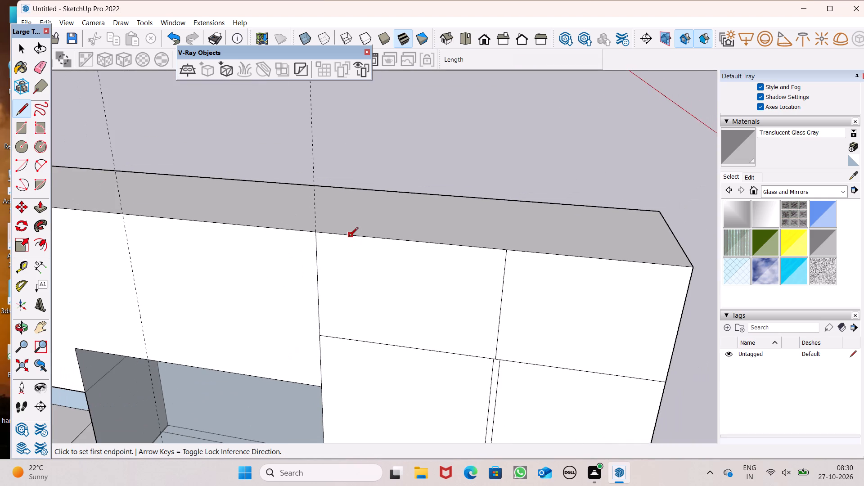
pyautogui.scroll(-5, 354, 245)
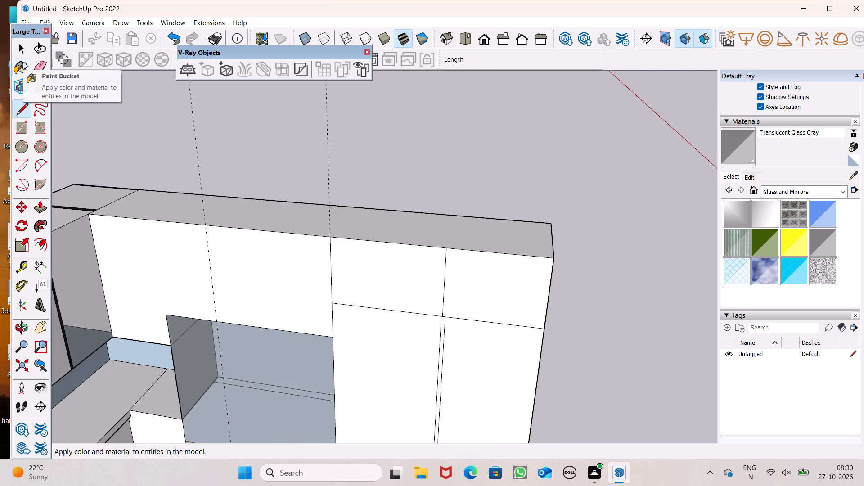
pyautogui.moveTo(218, 314); pyautogui.dragTo(291, 261, button='middle')
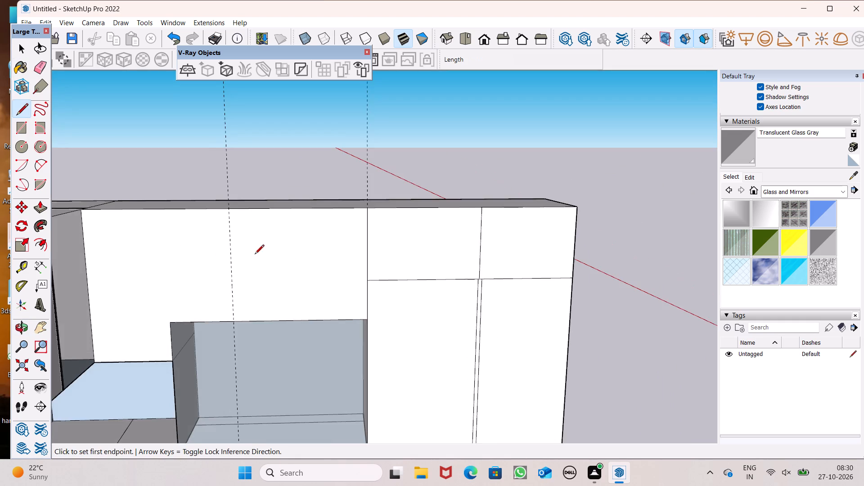
pyautogui.scroll(4, 108, 240)
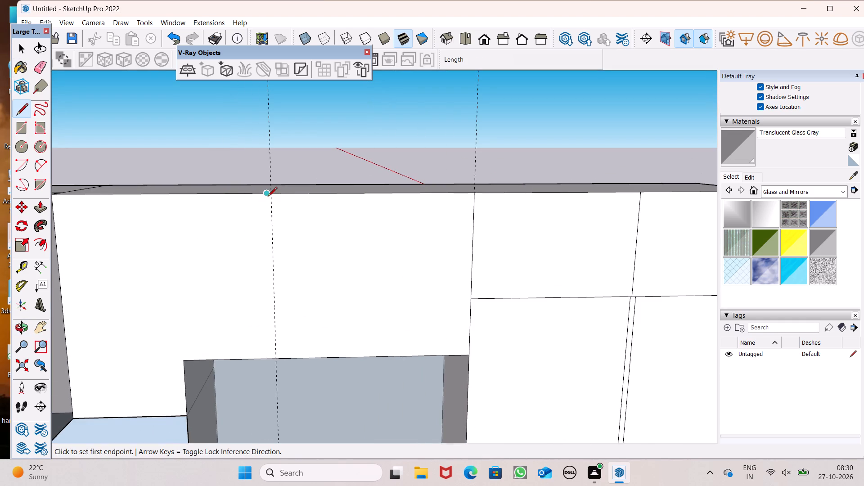
pyautogui.click(271, 195)
pyautogui.click(275, 356)
# Draw a horizontal line about 5' 5 1/2" long across the lower part of the tall unit, from its inner edge to its outer edge.
pyautogui.scroll(-7, 243, 235)
pyautogui.scroll(-4, 293, 237)
pyautogui.moveTo(415, 279); pyautogui.dragTo(411, 375, button='middle')
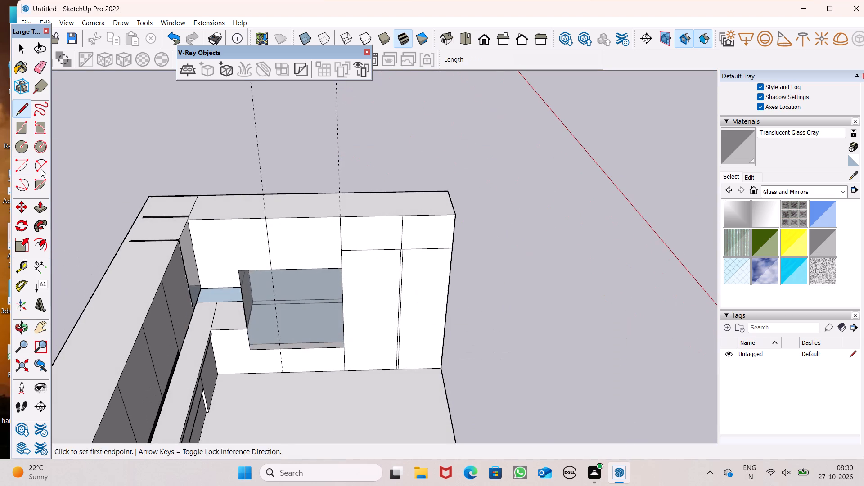
pyautogui.click(42, 206)
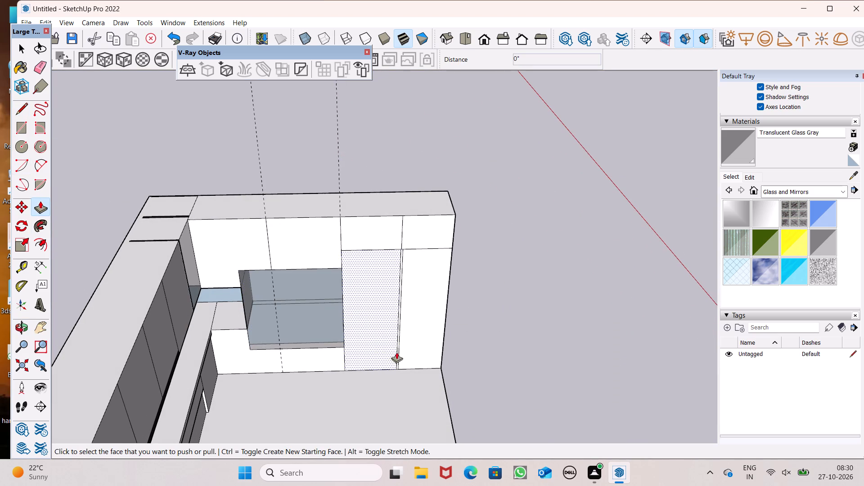
pyautogui.scroll(1, 430, 326)
pyautogui.moveTo(429, 326); pyautogui.dragTo(414, 336, button='middle')
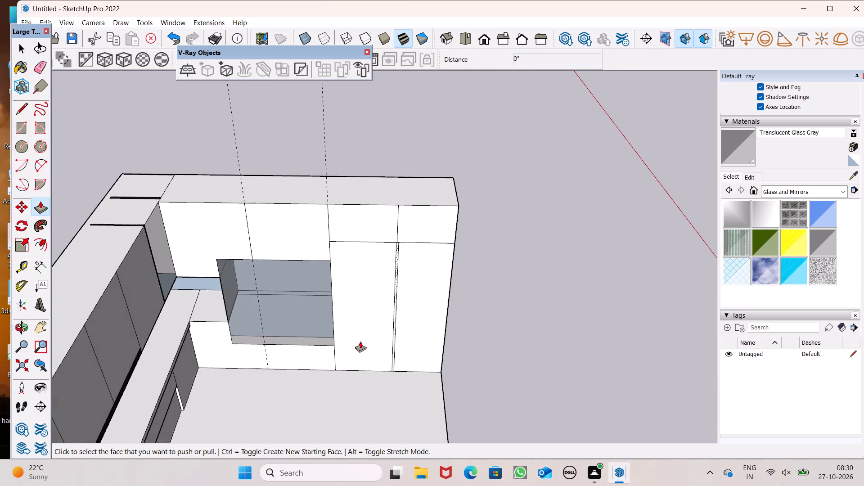
pyautogui.click(12, 109)
pyautogui.click(17, 109)
pyautogui.scroll(5, 429, 320)
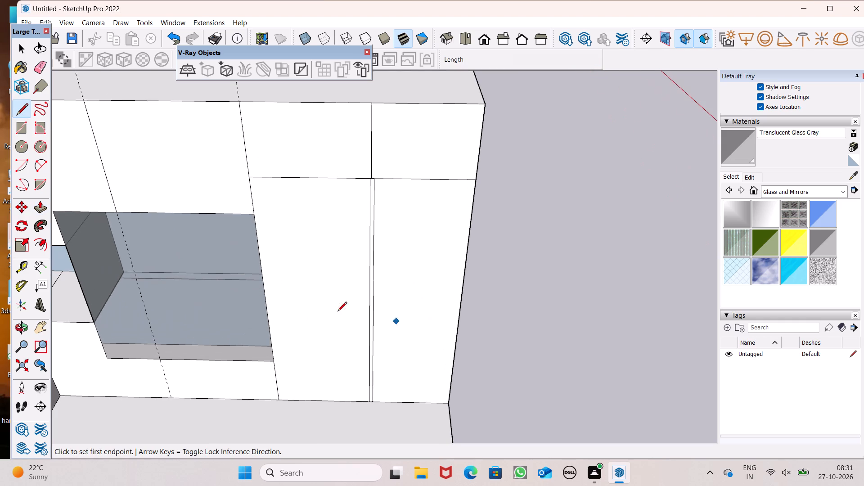
pyautogui.moveTo(271, 329); pyautogui.dragTo(282, 327)
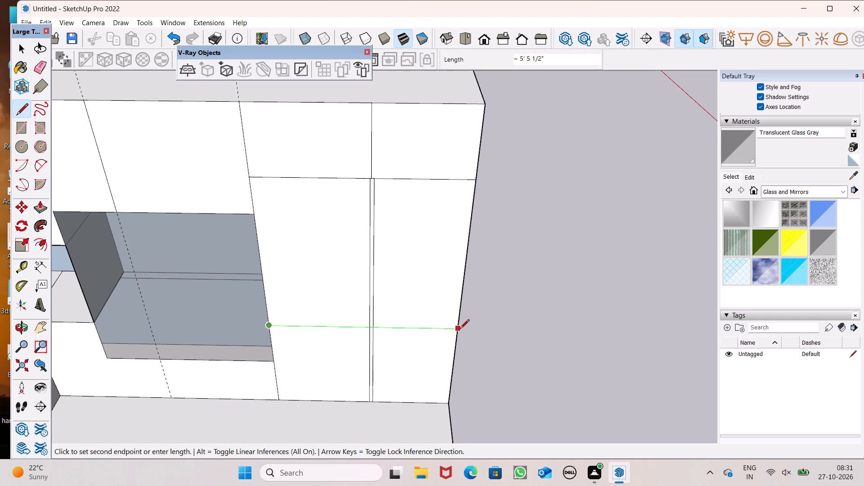
pyautogui.click(461, 329)
pyautogui.press('space')
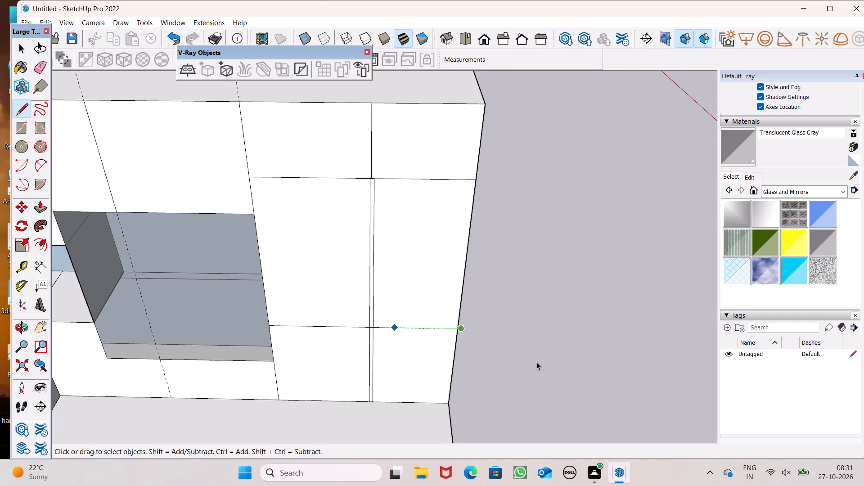
# Erase the short end of the lower horizontal line that overhangs the tall unit's outer edge.
pyautogui.scroll(1, 485, 339)
pyautogui.click(32, 69)
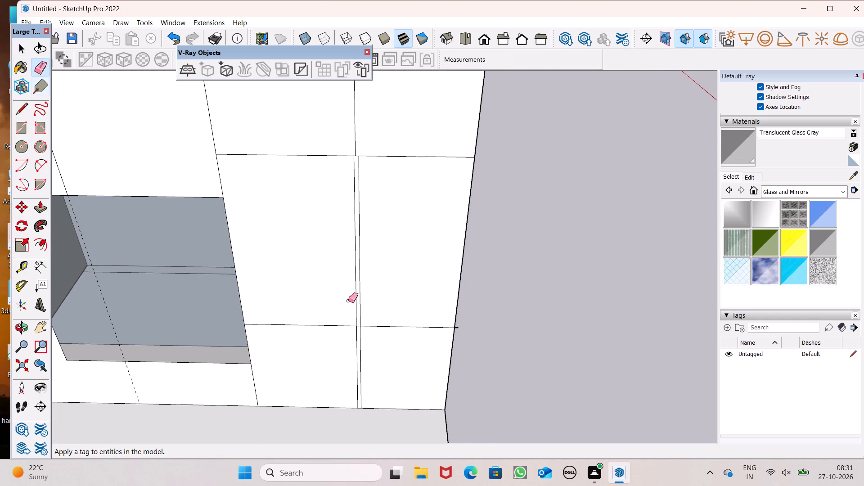
pyautogui.scroll(6, 348, 301)
pyautogui.scroll(7, 528, 341)
pyautogui.moveTo(488, 309); pyautogui.dragTo(486, 313)
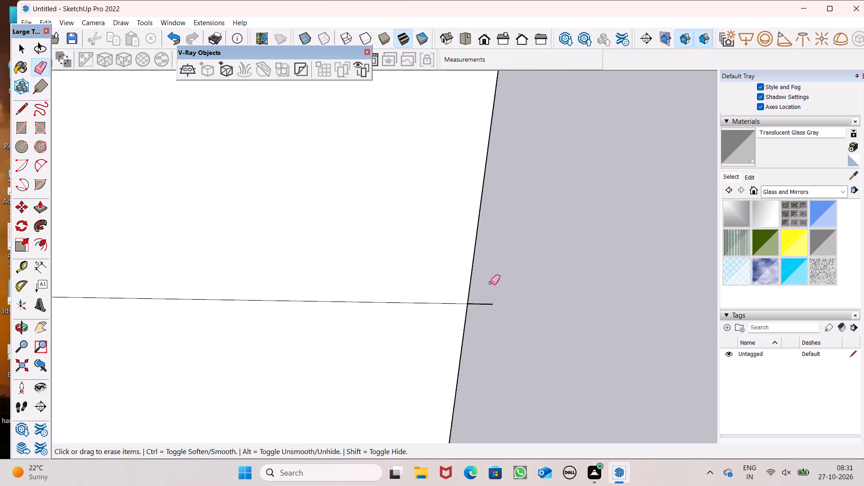
pyautogui.moveTo(496, 290); pyautogui.dragTo(485, 306)
pyautogui.scroll(-6, 511, 274)
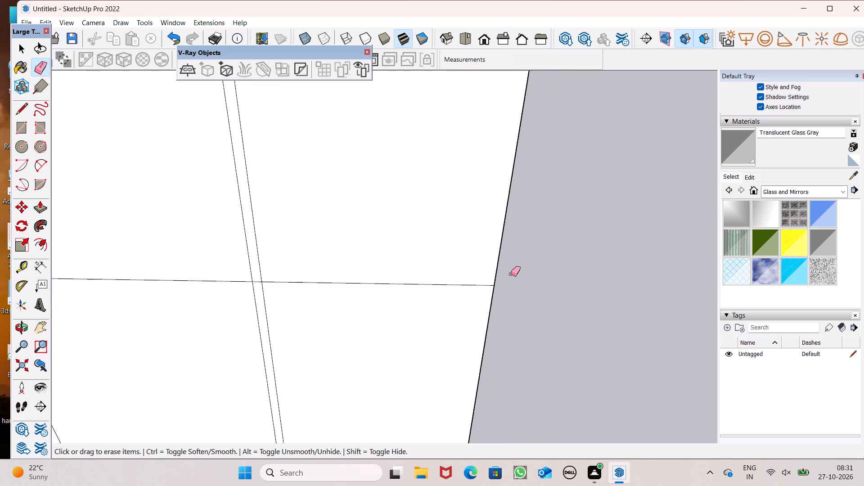
pyautogui.scroll(-4, 511, 274)
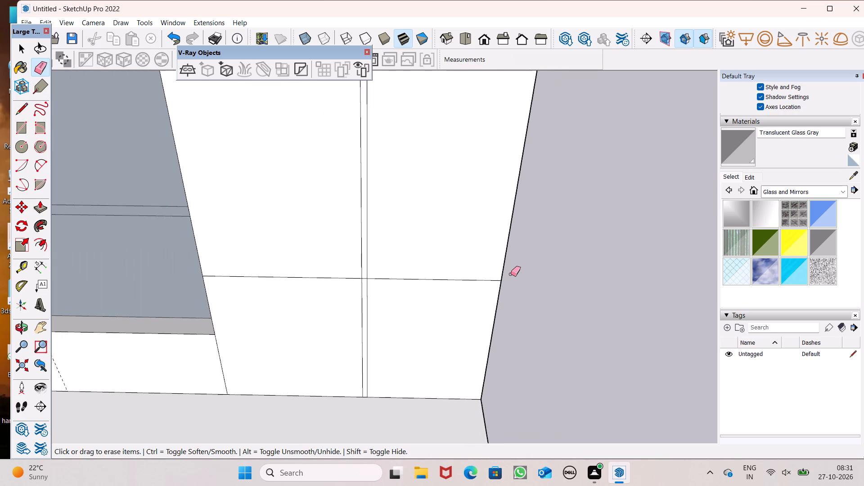
pyautogui.scroll(-8, 511, 274)
pyautogui.scroll(5, 466, 164)
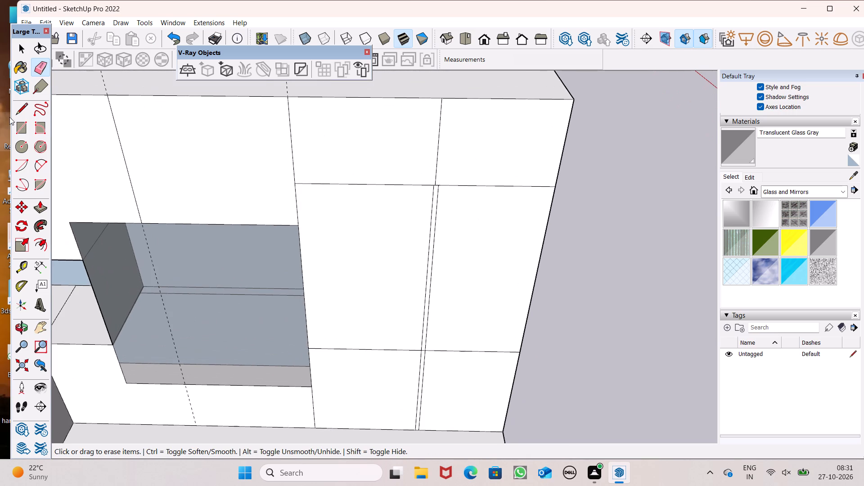
# Draw a rectangle about 1' 7/16" by 7 11/16" on the upper part of the tall unit's inner door panel.
pyautogui.click(19, 129)
pyautogui.moveTo(255, 226); pyautogui.dragTo(259, 178, button='middle')
pyautogui.scroll(4, 337, 241)
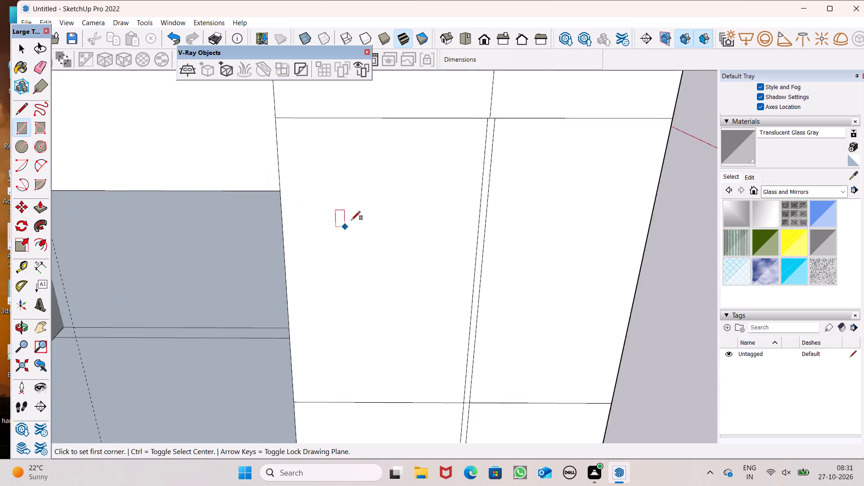
pyautogui.scroll(1, 351, 220)
pyautogui.click(365, 159)
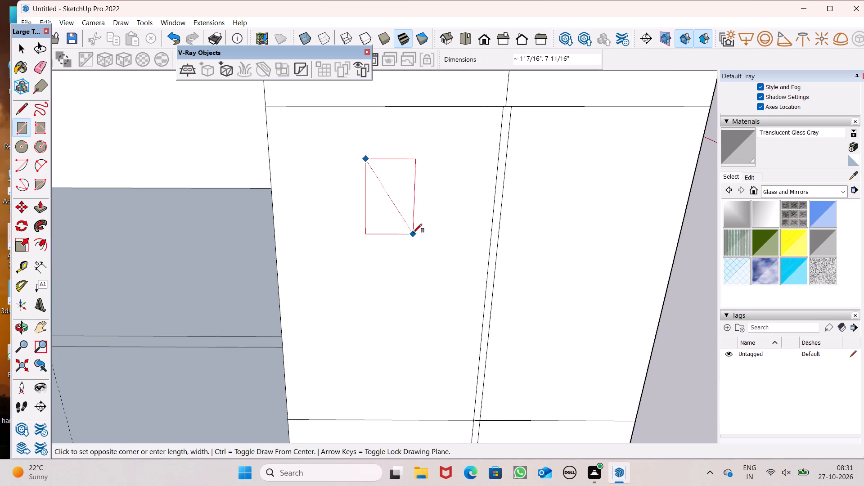
pyautogui.click(413, 233)
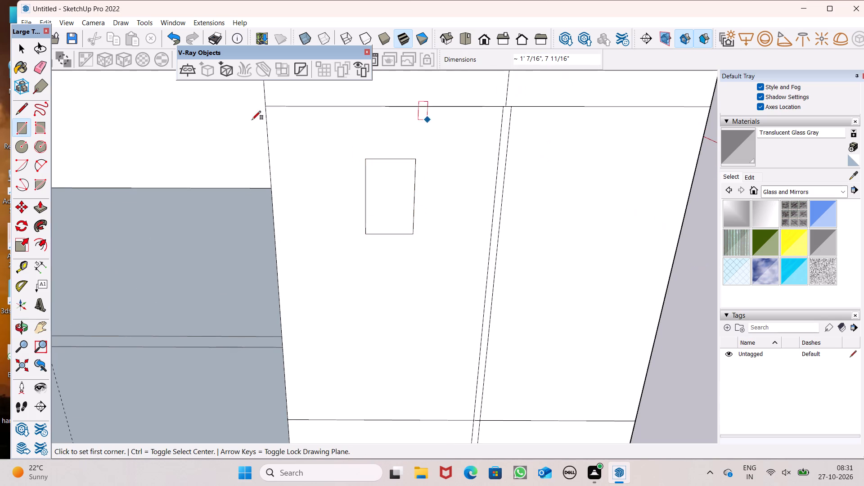
# Paint the small rectangle on the door panel with Mirror 01 from the Glass and Mirrors collection.
pyautogui.click(839, 196)
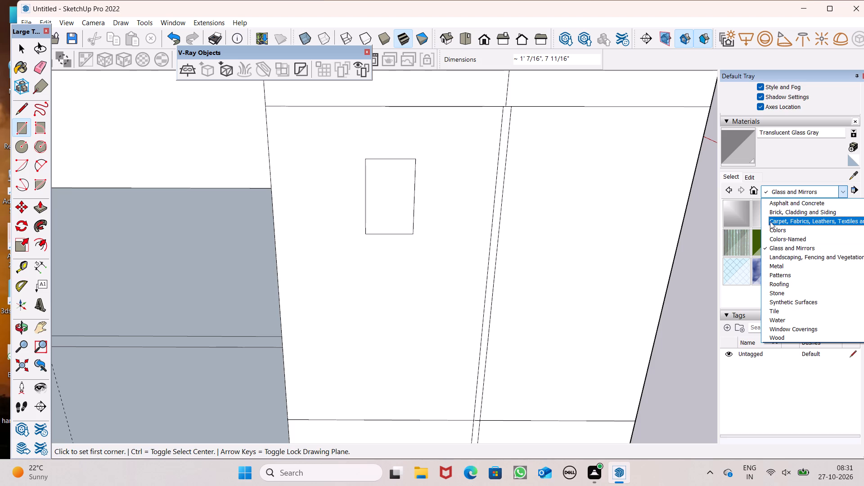
pyautogui.click(775, 189)
pyautogui.click(733, 216)
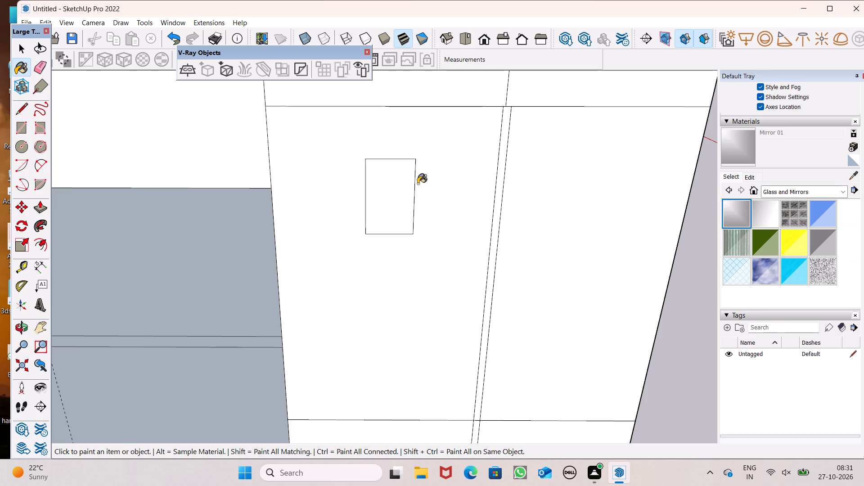
pyautogui.click(394, 193)
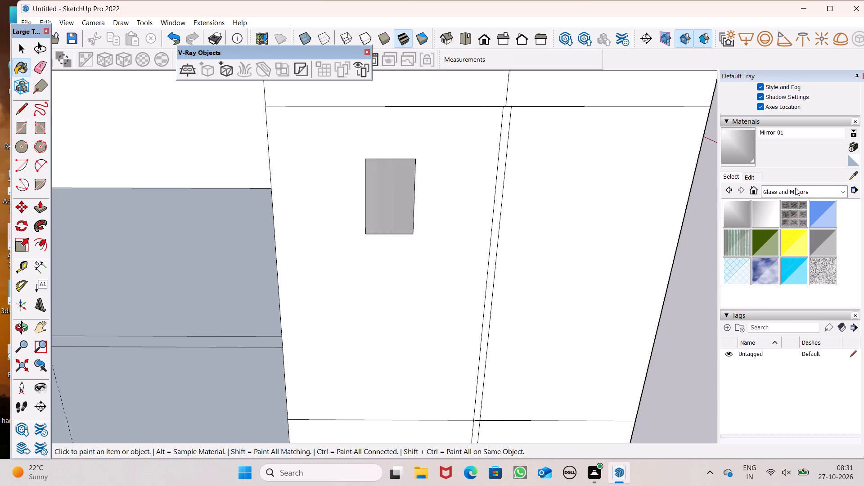
# Paint the narrow vertical strip between the tall unit's two main doors with Color M08 from the Colors collection.
pyautogui.click(825, 194)
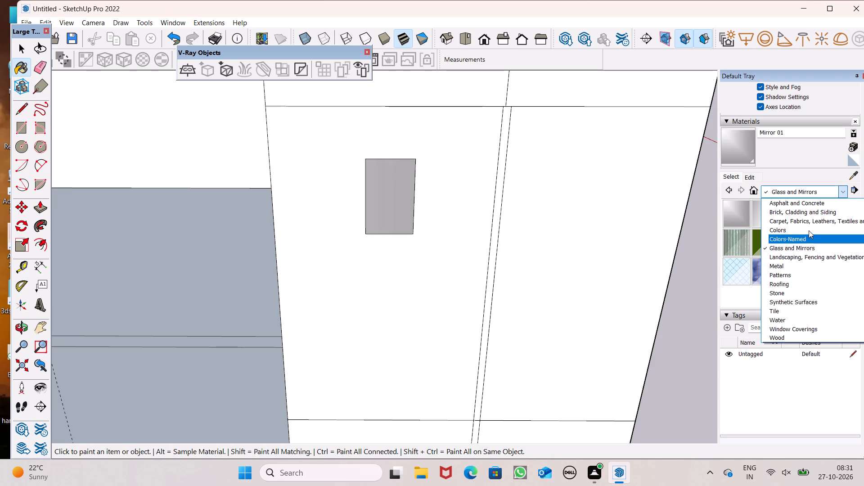
pyautogui.click(809, 230)
pyautogui.scroll(-18, 810, 254)
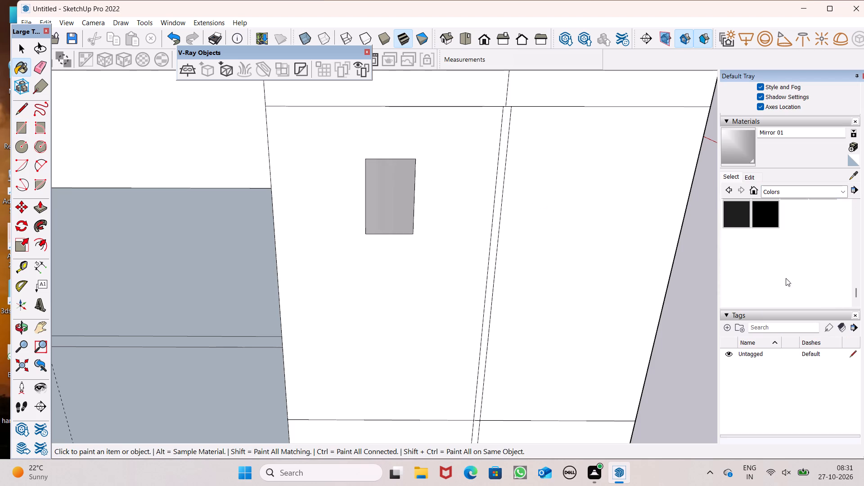
pyautogui.click(729, 220)
pyautogui.scroll(4, 486, 164)
pyautogui.click(513, 127)
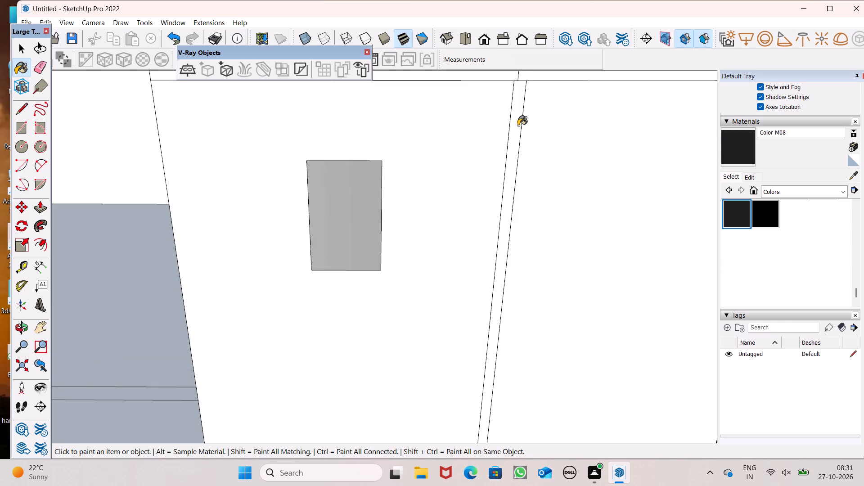
# Draw a line about 1 3/16" long across the narrow strip, a little below the lower horizontal line.
pyautogui.scroll(-12, 519, 124)
pyautogui.scroll(6, 517, 292)
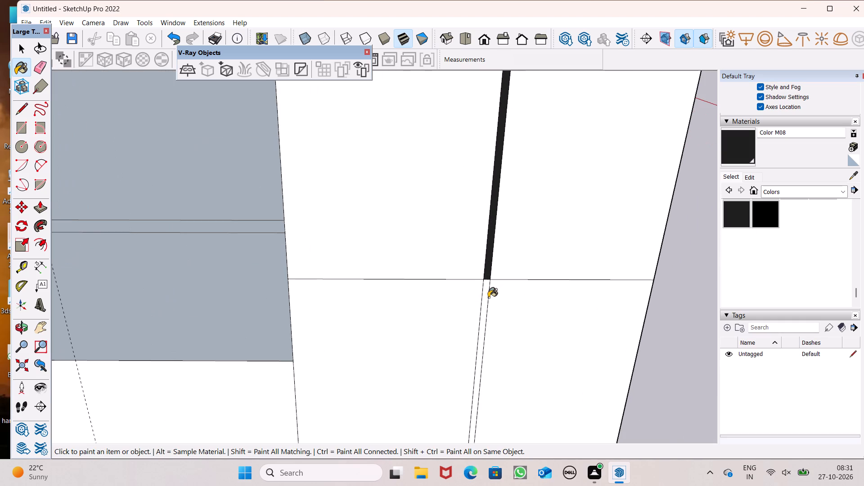
pyautogui.scroll(3, 489, 301)
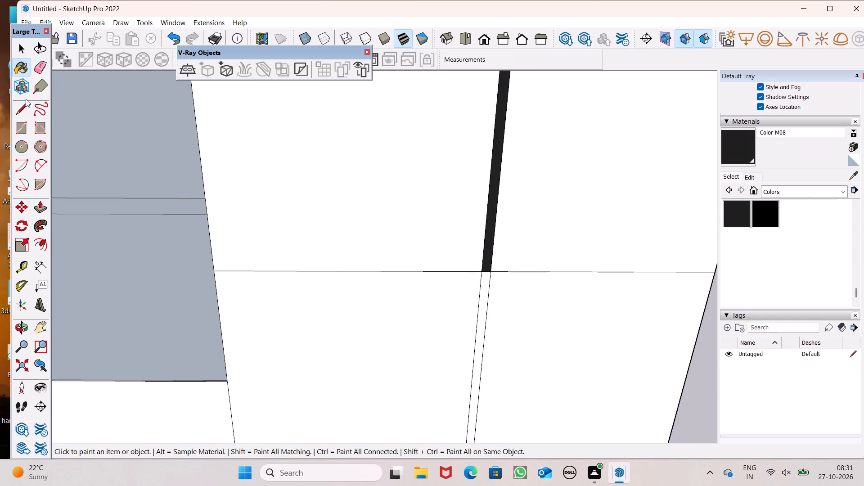
pyautogui.click(25, 107)
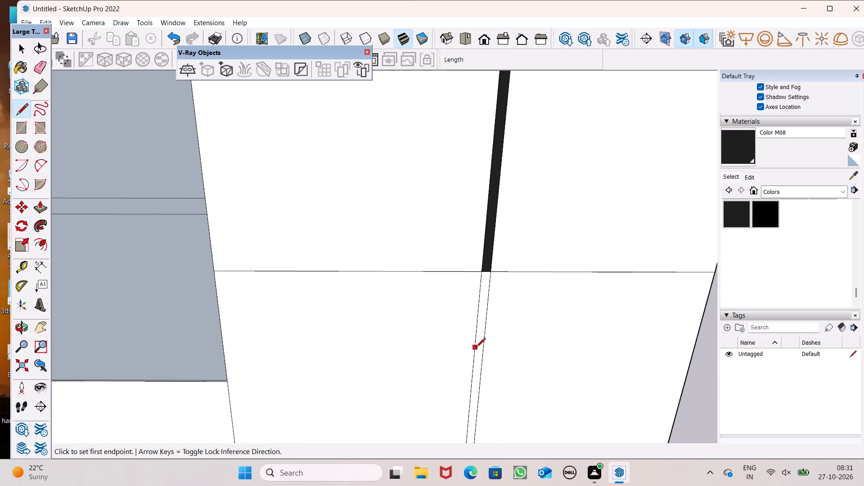
pyautogui.click(476, 348)
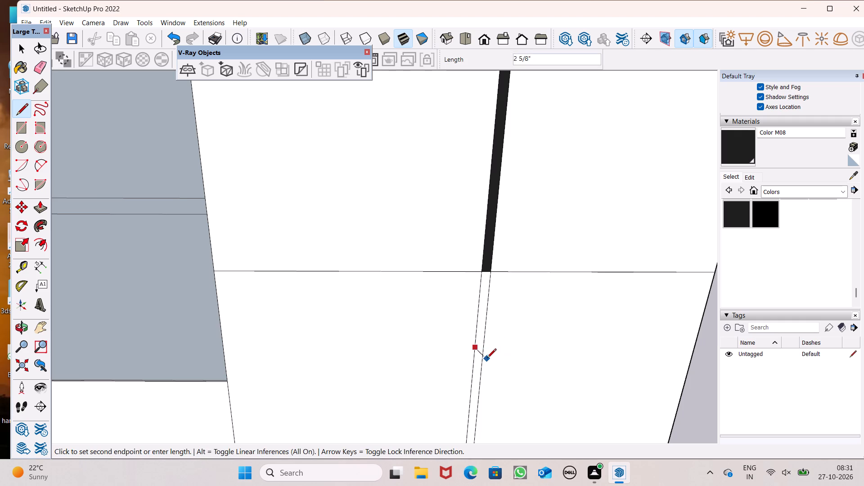
pyautogui.click(483, 351)
# Paint the strip segment between the horizontal line and the short cross line with Color M08.
pyautogui.click(747, 146)
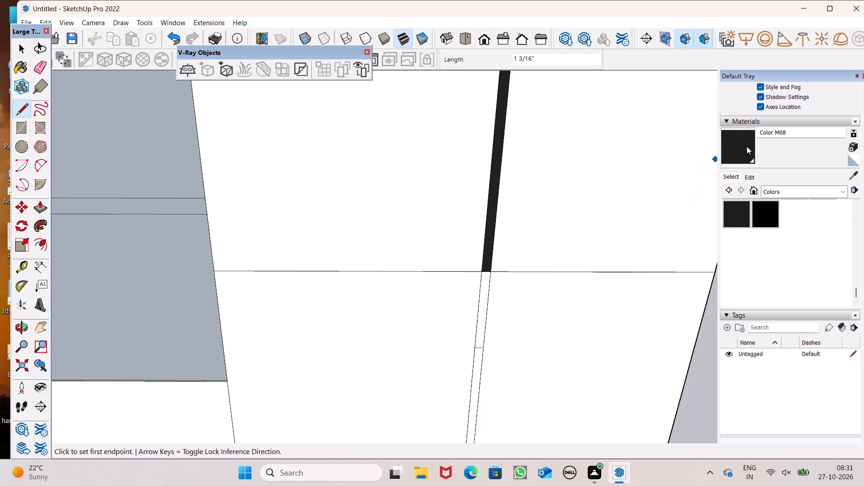
pyautogui.click(482, 305)
# Erase the two vertical strip edges below the dark strip, down to the bottom of the tall unit.
pyautogui.scroll(-8, 474, 231)
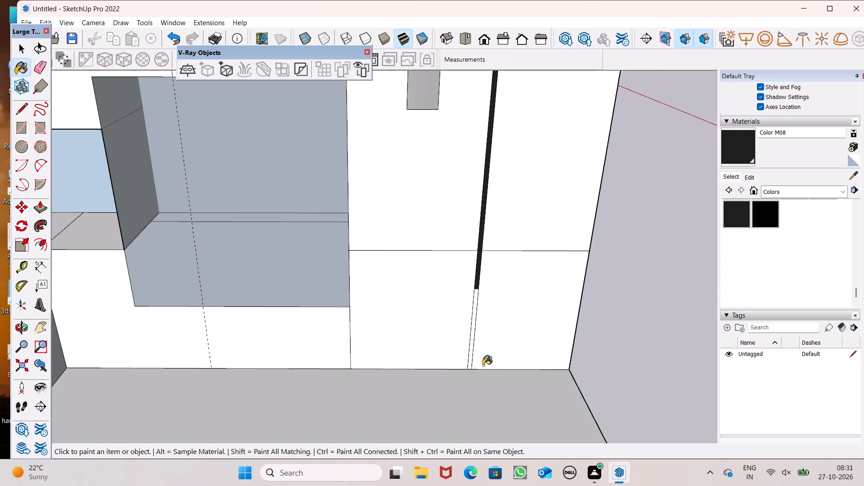
pyautogui.scroll(4, 474, 355)
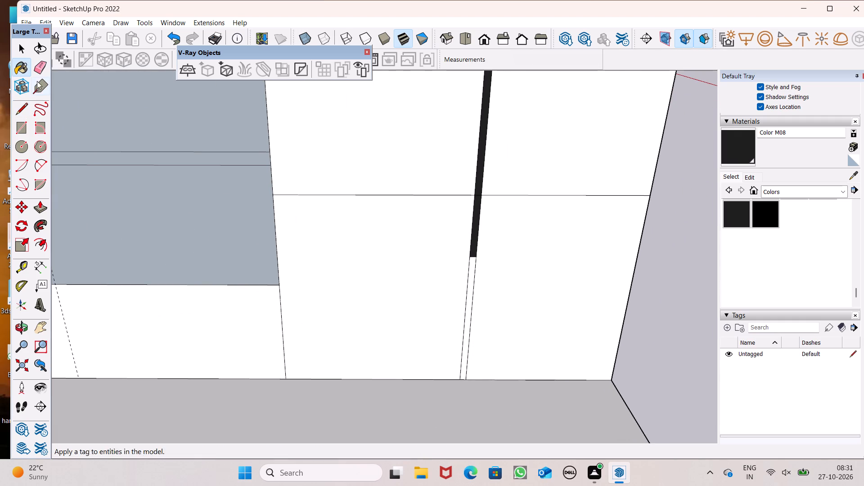
pyautogui.click(43, 67)
pyautogui.moveTo(469, 336); pyautogui.dragTo(456, 340)
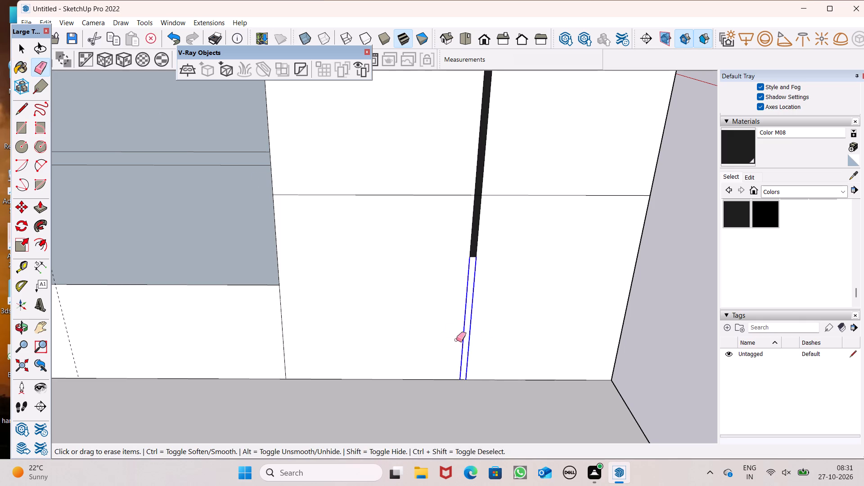
pyautogui.moveTo(456, 340); pyautogui.dragTo(455, 340)
# Examine the whole kitchen from several angles and look through the Colors materials.
pyautogui.scroll(-8, 486, 396)
pyautogui.moveTo(574, 390); pyautogui.dragTo(445, 343, button='middle')
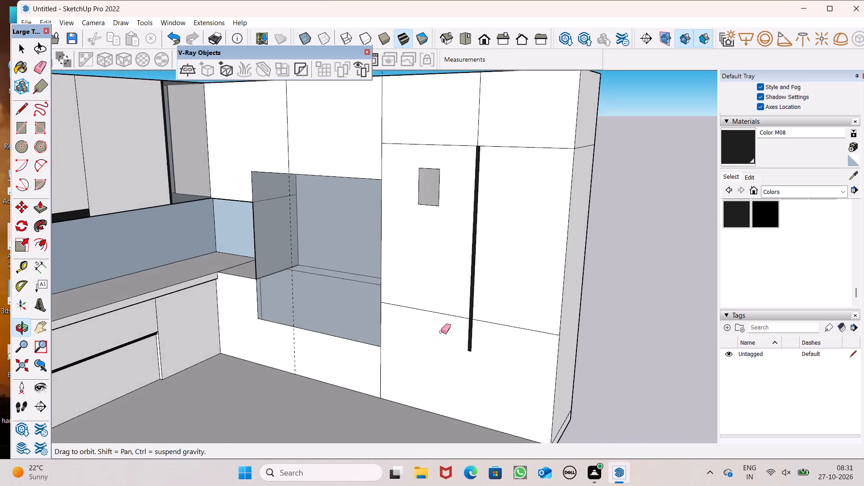
pyautogui.scroll(-8, 439, 286)
pyautogui.moveTo(439, 265); pyautogui.dragTo(385, 295, button='middle')
pyautogui.moveTo(387, 118); pyautogui.dragTo(449, 133)
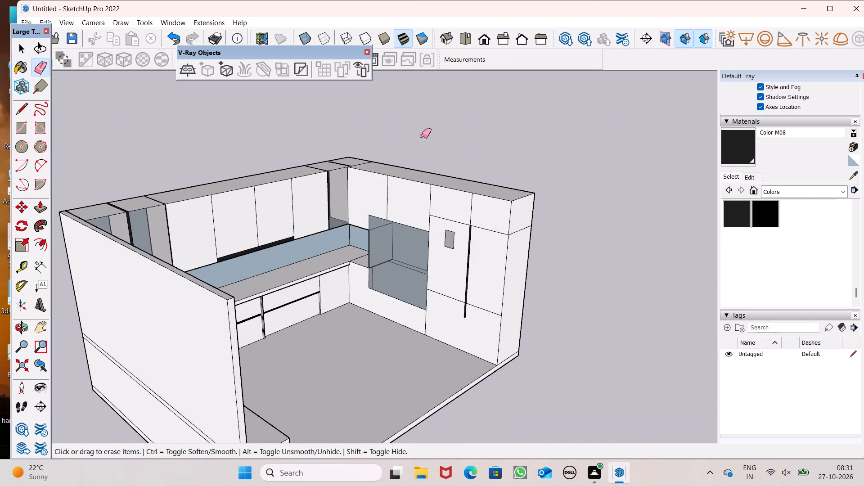
pyautogui.scroll(-2, 352, 165)
pyautogui.moveTo(353, 280); pyautogui.dragTo(198, 198, button='middle')
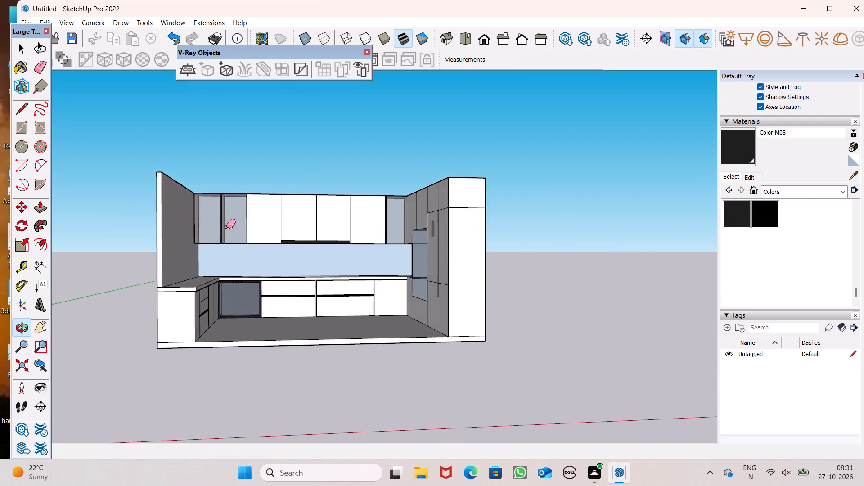
pyautogui.scroll(4, 241, 244)
pyautogui.scroll(-1, 608, 328)
pyautogui.moveTo(468, 351); pyautogui.dragTo(446, 463, button='middle')
pyautogui.scroll(1, 784, 214)
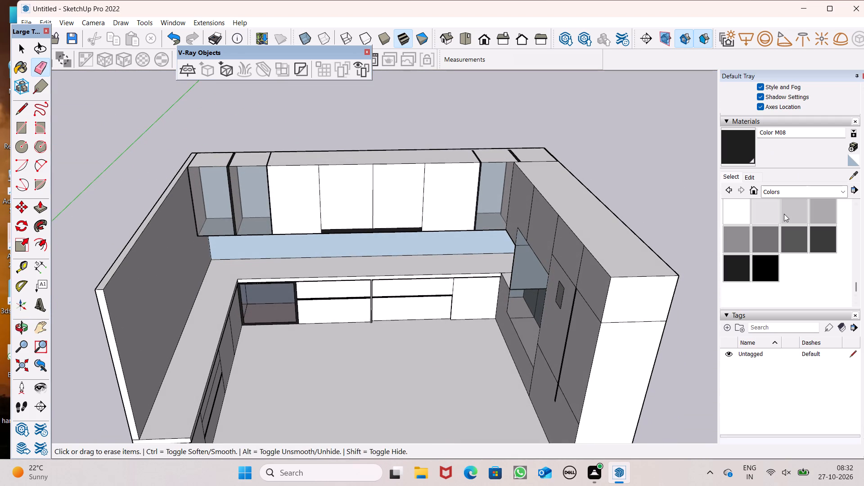
pyautogui.scroll(7, 784, 214)
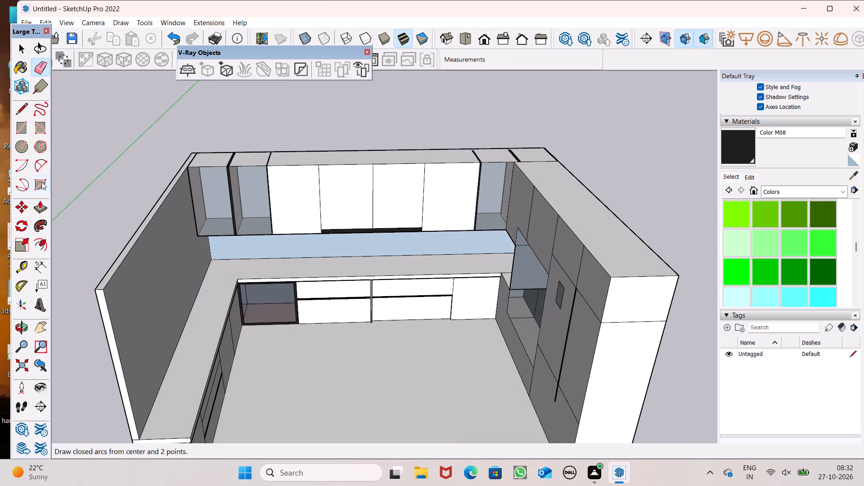
# Draw a rectangle about 3' 5 5/16" by 1' 8 7/8" on the back countertop, above the drawers beside the dark-framed opening.
pyautogui.click(26, 127)
pyautogui.scroll(2, 265, 244)
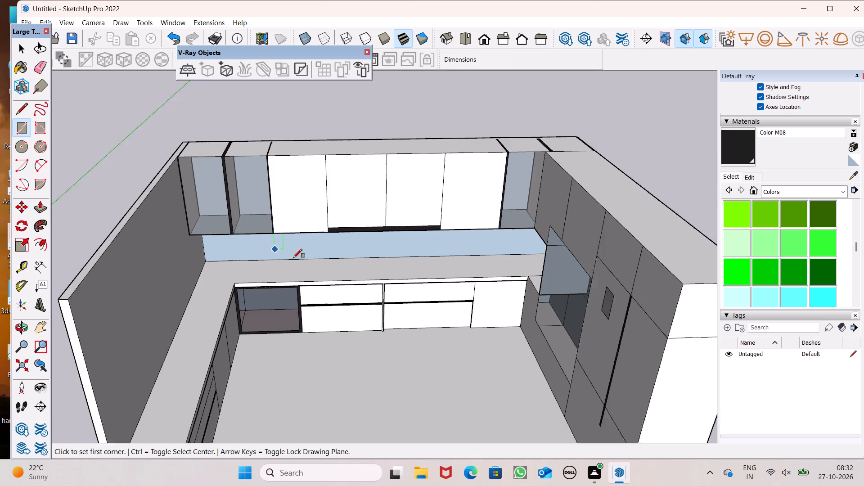
pyautogui.scroll(6, 293, 258)
pyautogui.moveTo(373, 304); pyautogui.dragTo(359, 354, button='middle')
pyautogui.scroll(6, 354, 255)
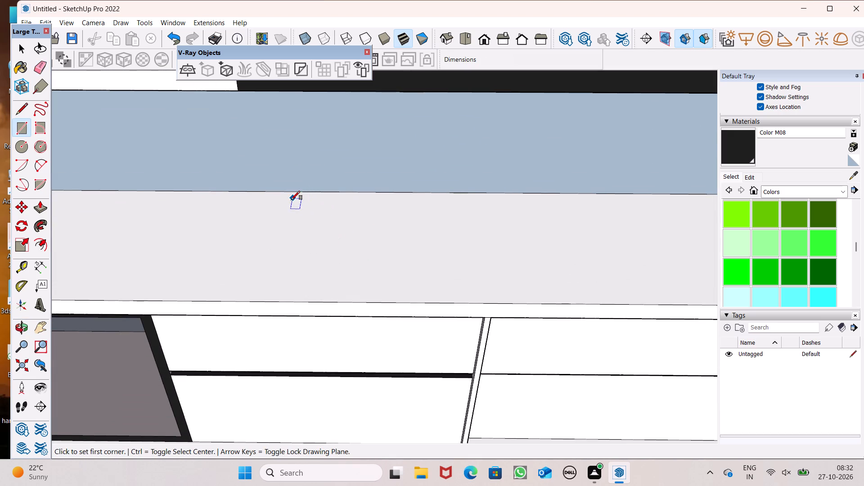
pyautogui.click(283, 205)
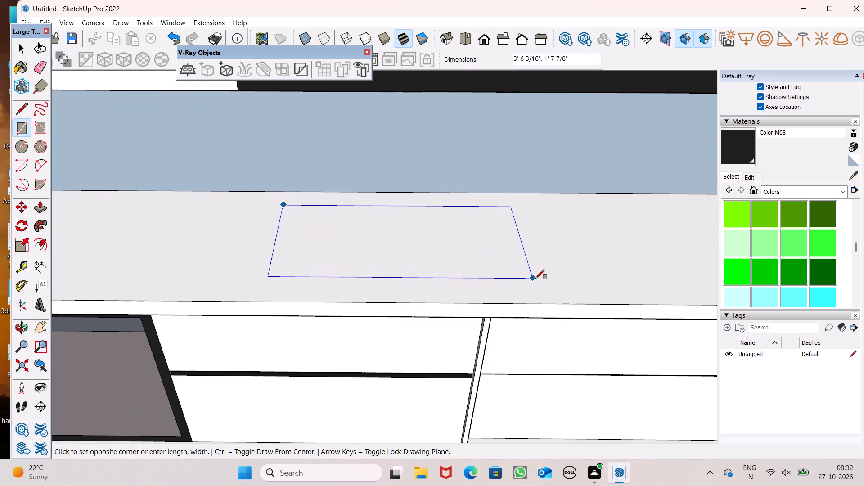
pyautogui.click(531, 283)
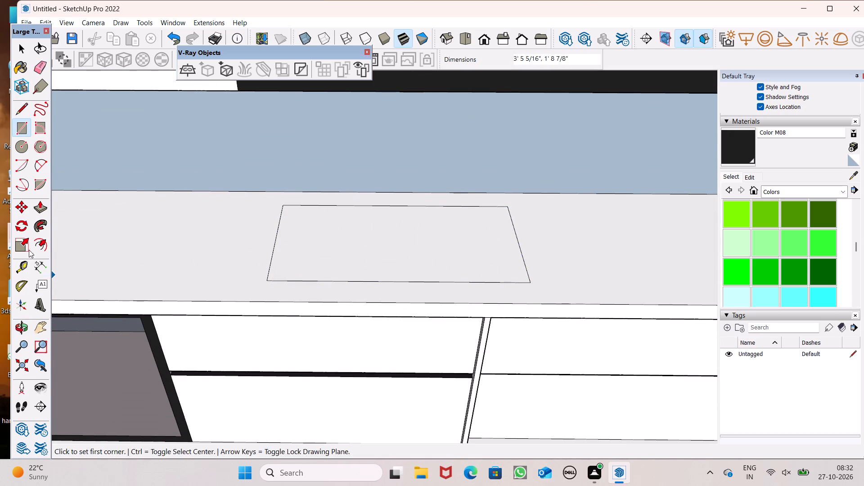
# Push/Pull the countertop rectangle upward into a raised block, first by about 7/16" and again by about 3 7/16".
pyautogui.click(35, 207)
pyautogui.scroll(3, 286, 261)
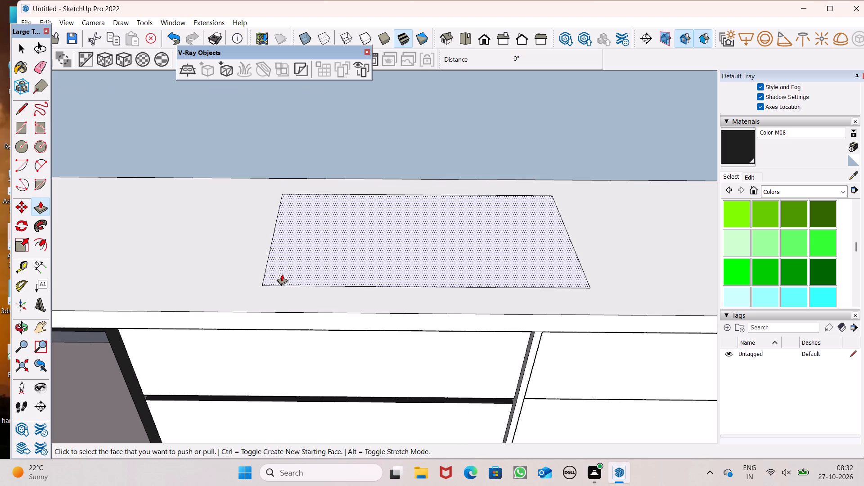
pyautogui.moveTo(282, 278); pyautogui.dragTo(274, 276)
pyautogui.moveTo(277, 274); pyautogui.dragTo(277, 273)
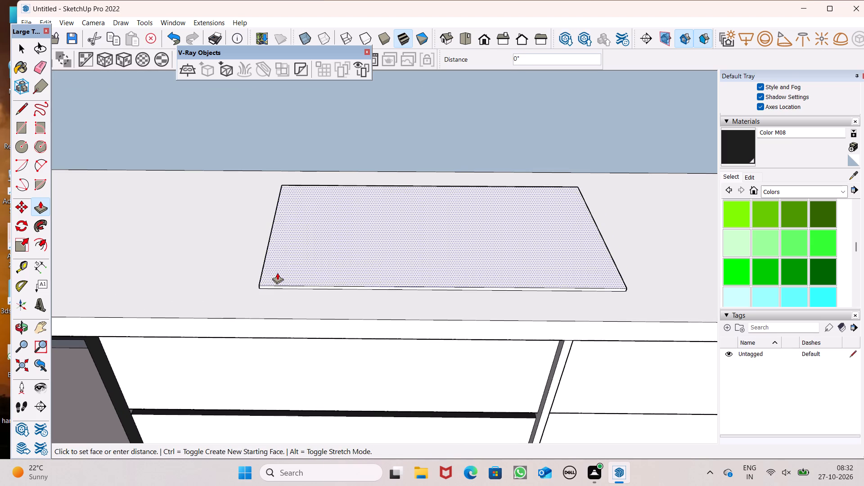
pyautogui.moveTo(277, 273); pyautogui.dragTo(282, 259)
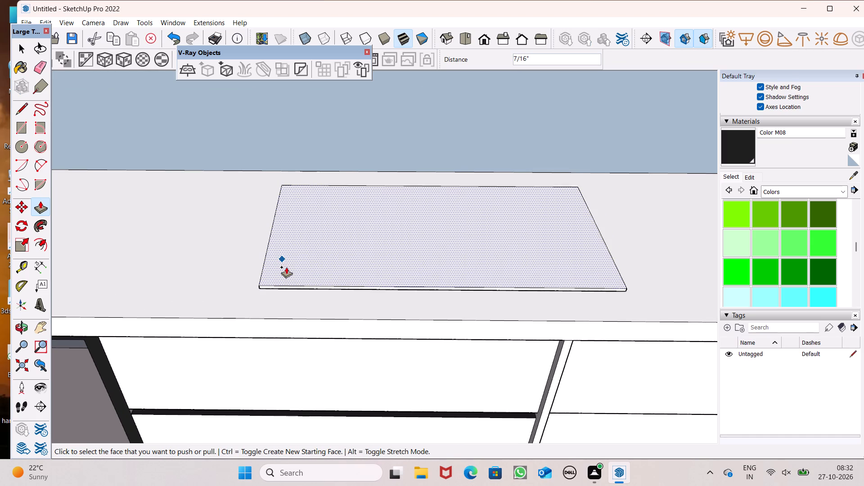
pyautogui.moveTo(290, 273); pyautogui.dragTo(290, 249)
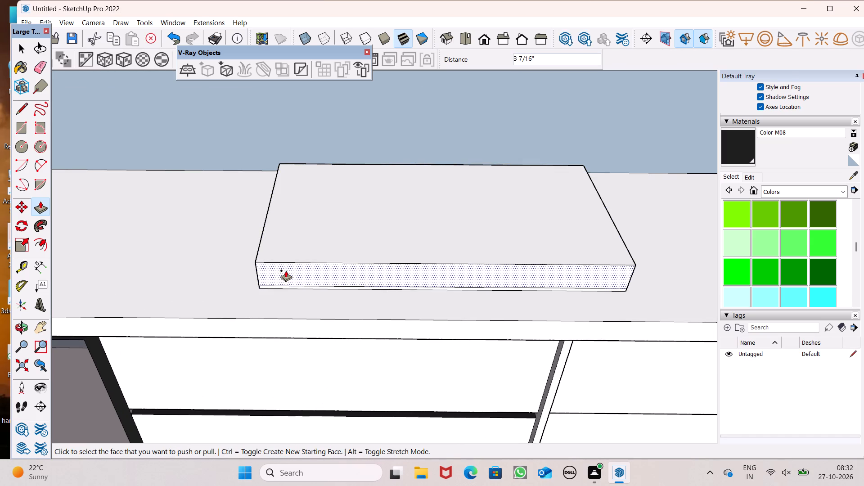
# Push/Pull the block's front and side faces inward above its base plate, the left by about 3/4" and the right by about 7/8".
pyautogui.moveTo(284, 275); pyautogui.dragTo(288, 269)
pyautogui.moveTo(295, 283); pyautogui.dragTo(303, 288, button='middle')
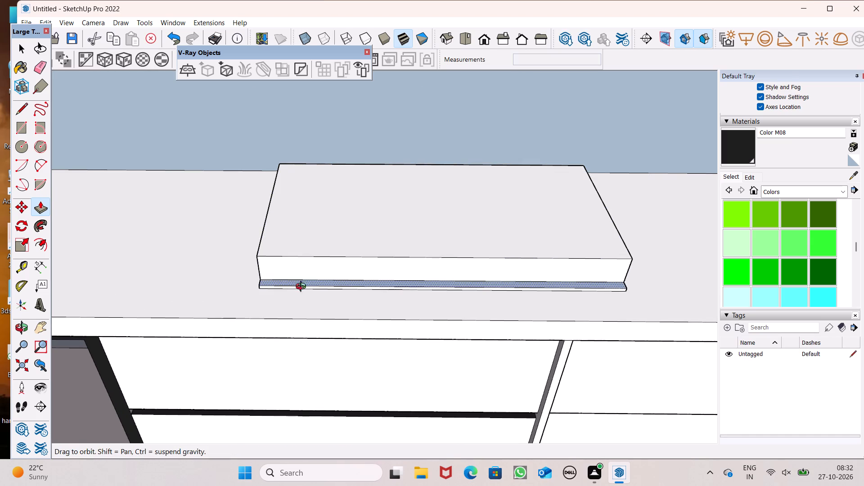
pyautogui.moveTo(303, 288); pyautogui.dragTo(423, 284, button='middle')
pyautogui.moveTo(285, 289); pyautogui.dragTo(292, 287)
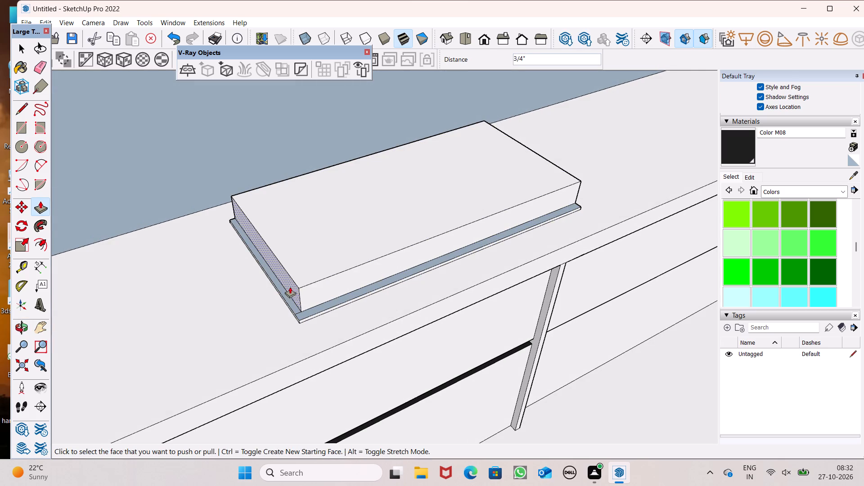
pyautogui.moveTo(290, 277); pyautogui.dragTo(72, 260, button='middle')
pyautogui.scroll(5, 519, 288)
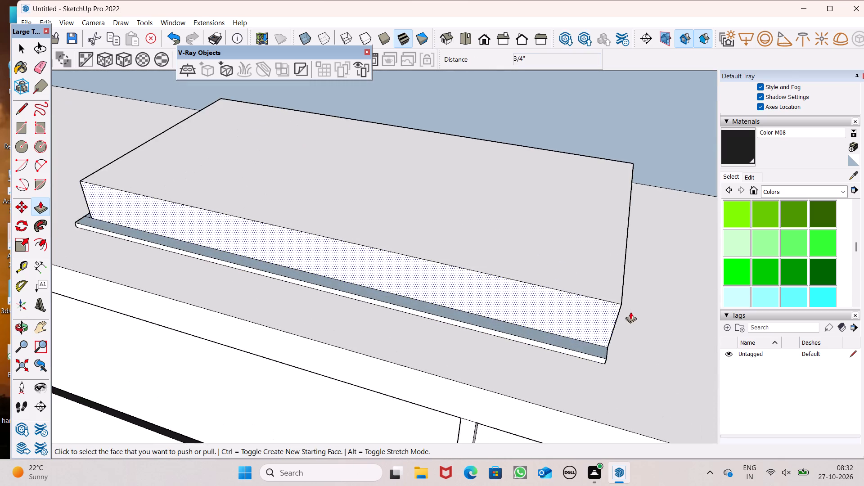
pyautogui.moveTo(615, 318); pyautogui.dragTo(555, 312, button='middle')
pyautogui.scroll(1, 555, 312)
pyautogui.moveTo(585, 351); pyautogui.dragTo(566, 346)
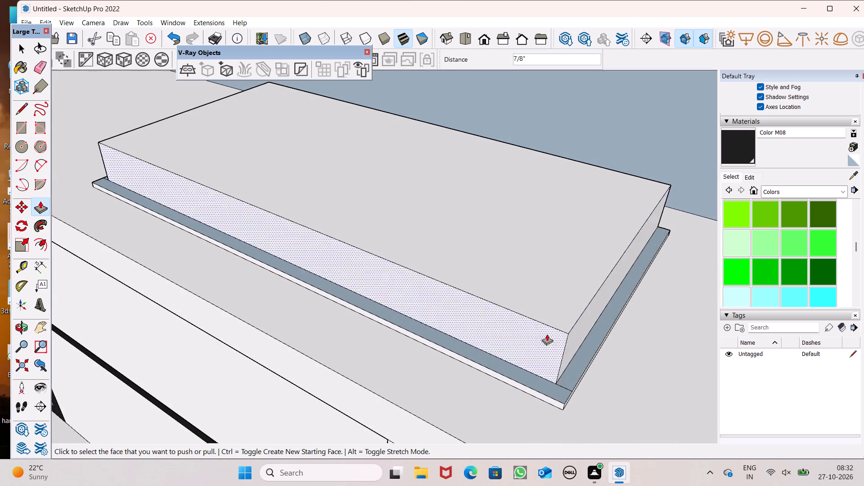
# Draw a burner circle on the block's top face near its front-left corner.
pyautogui.scroll(-3, 531, 313)
pyautogui.moveTo(500, 315); pyautogui.dragTo(661, 392, button='middle')
pyautogui.scroll(1, 377, 330)
pyautogui.scroll(-3, 375, 332)
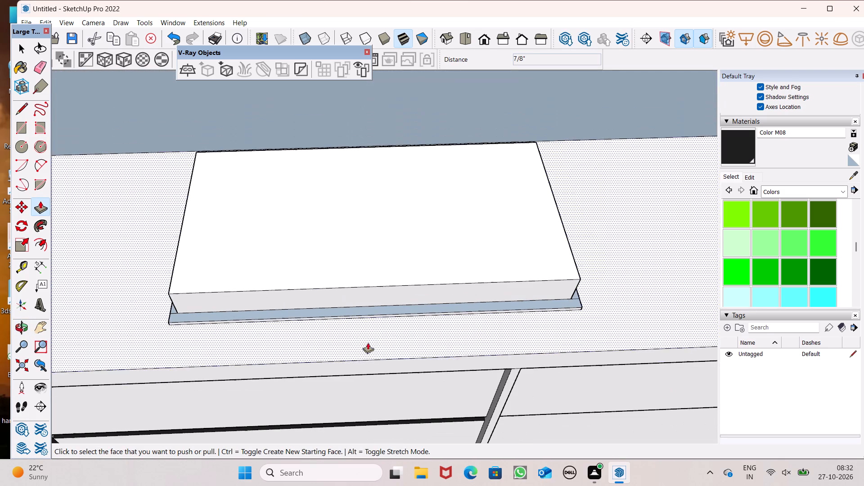
pyautogui.scroll(2, 371, 124)
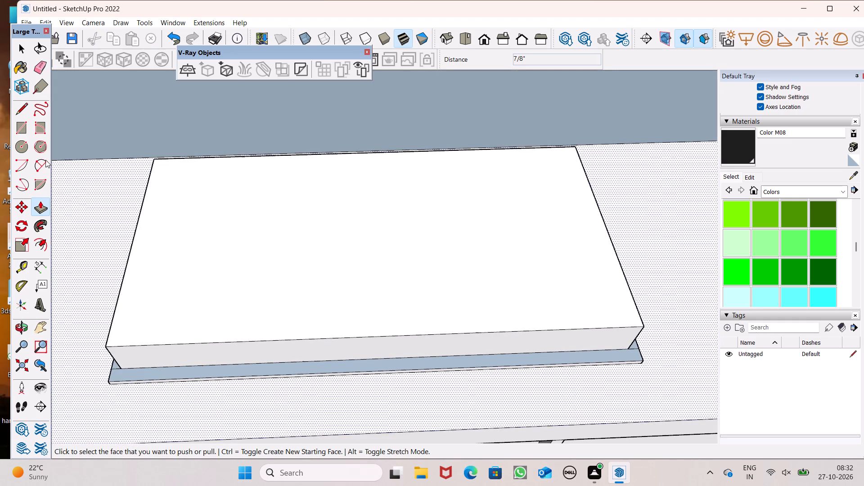
pyautogui.click(26, 148)
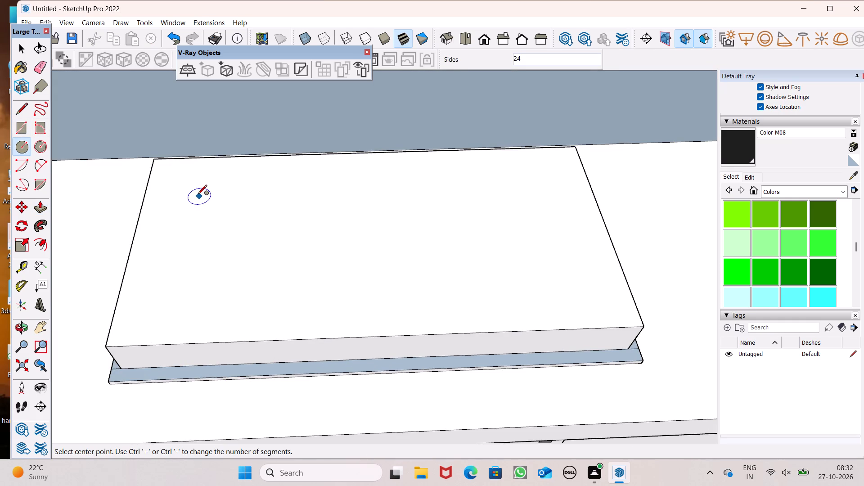
pyautogui.moveTo(190, 278); pyautogui.dragTo(196, 289)
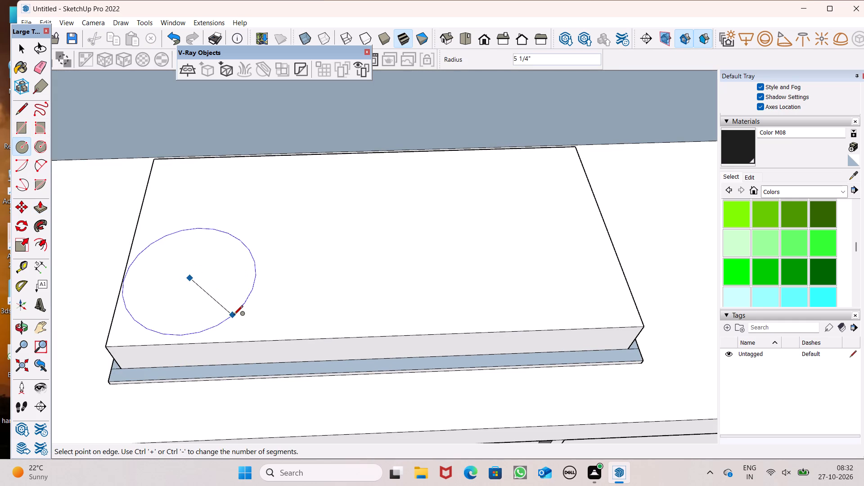
pyautogui.click(233, 302)
pyautogui.press('space')
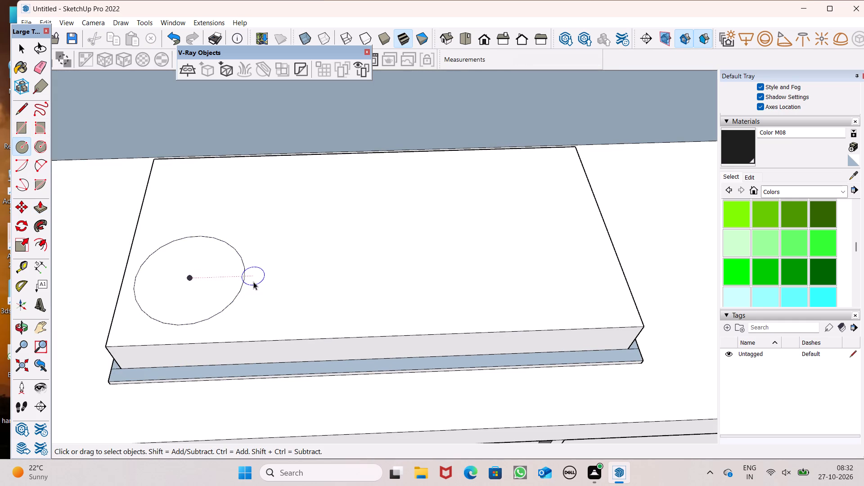
# Copy the burner circle three times, to the back-left about 1' away, the back-right, and the front-right about 1' 3/16" from there.
pyautogui.tripleClick(211, 281)
pyautogui.click(398, 306)
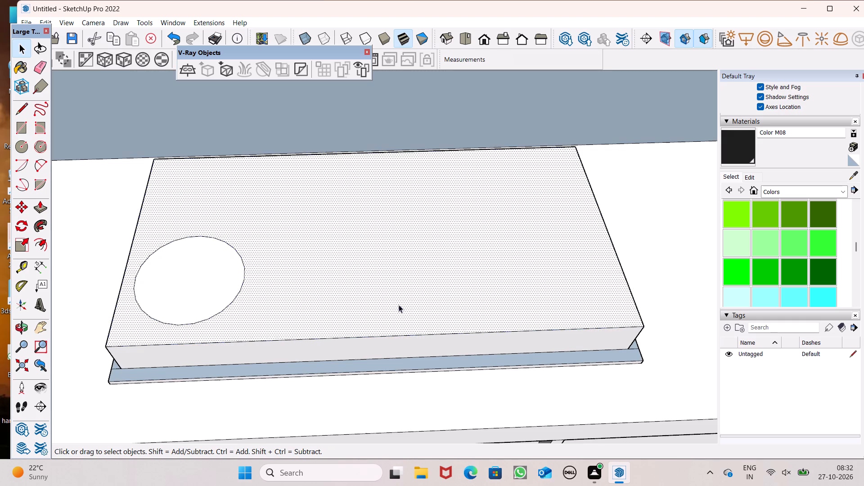
pyautogui.doubleClick(205, 288)
pyautogui.press('m')
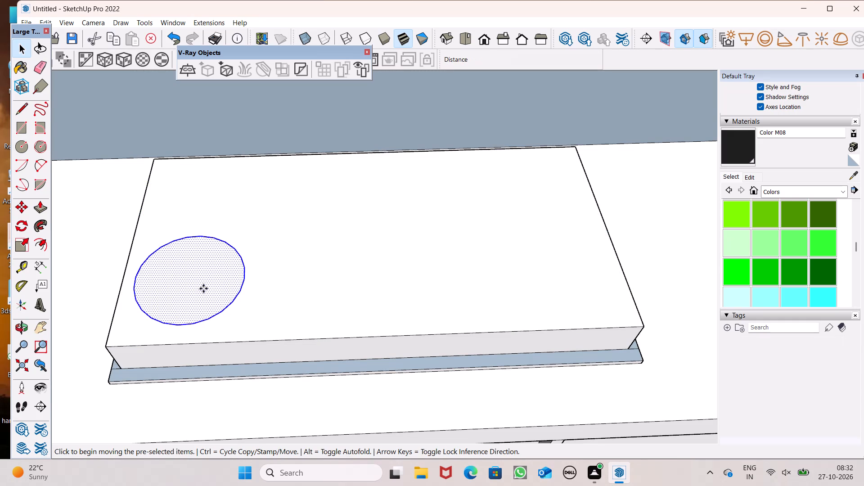
pyautogui.press('Return')
pyautogui.moveTo(211, 294); pyautogui.dragTo(307, 266)
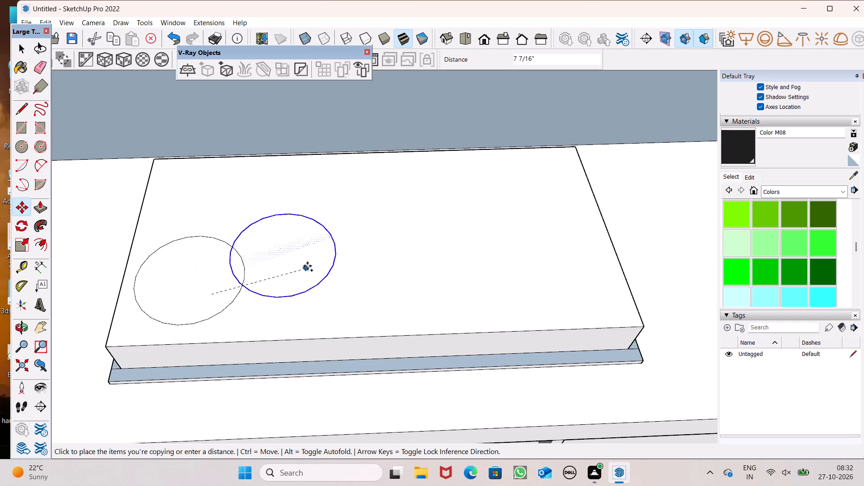
pyautogui.moveTo(307, 266); pyautogui.dragTo(332, 218)
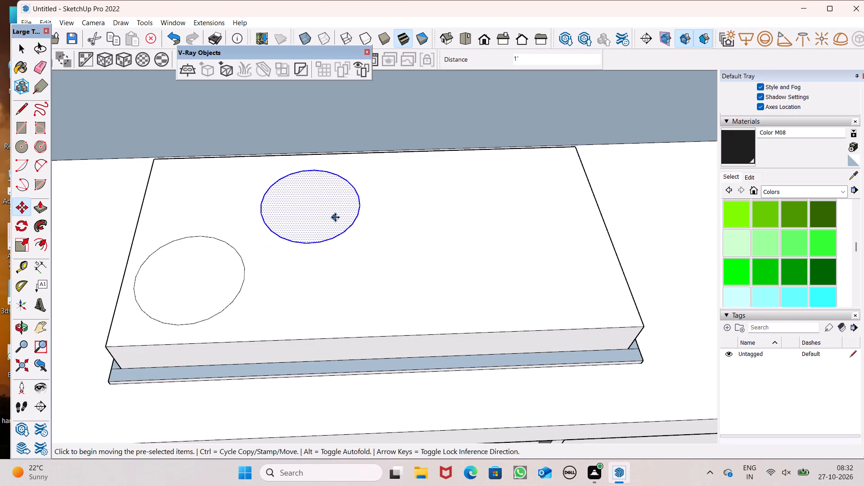
pyautogui.moveTo(336, 217); pyautogui.dragTo(467, 208)
pyautogui.keyDown('ctrl'); pyautogui.moveTo(467, 208); pyautogui.dragTo(594, 283); pyautogui.keyUp('ctrl')
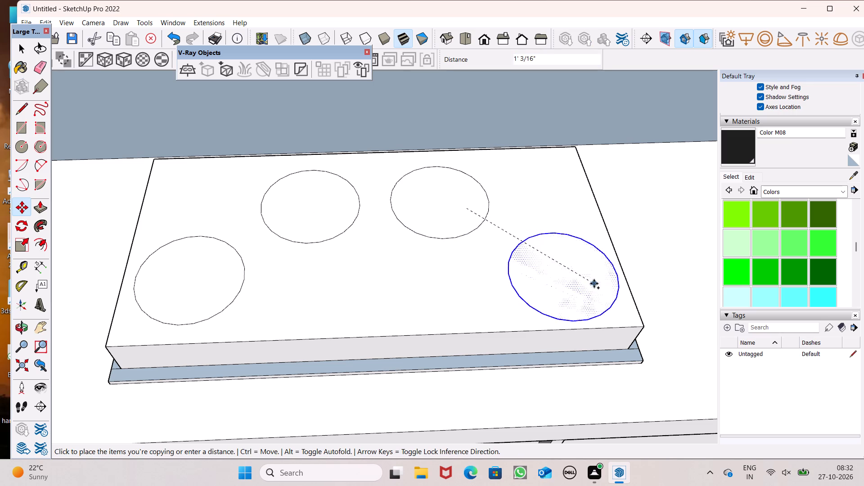
pyautogui.keyDown('ctrl'); pyautogui.moveTo(594, 283); pyautogui.dragTo(594, 283); pyautogui.keyUp('ctrl')
pyautogui.press('space')
# Examine the four-burner cooktop within the whole kitchen.
pyautogui.scroll(-12, 296, 246)
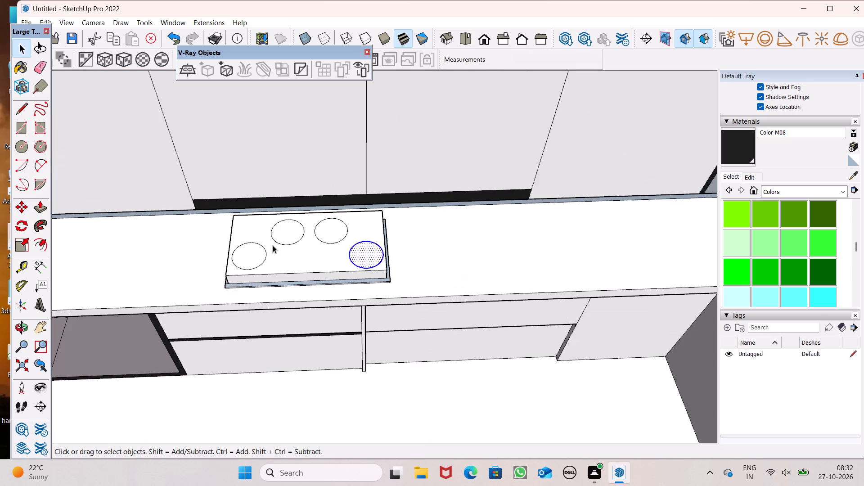
pyautogui.scroll(-11, 274, 211)
pyautogui.click(643, 199)
pyautogui.moveTo(425, 251); pyautogui.dragTo(425, 231, button='middle')
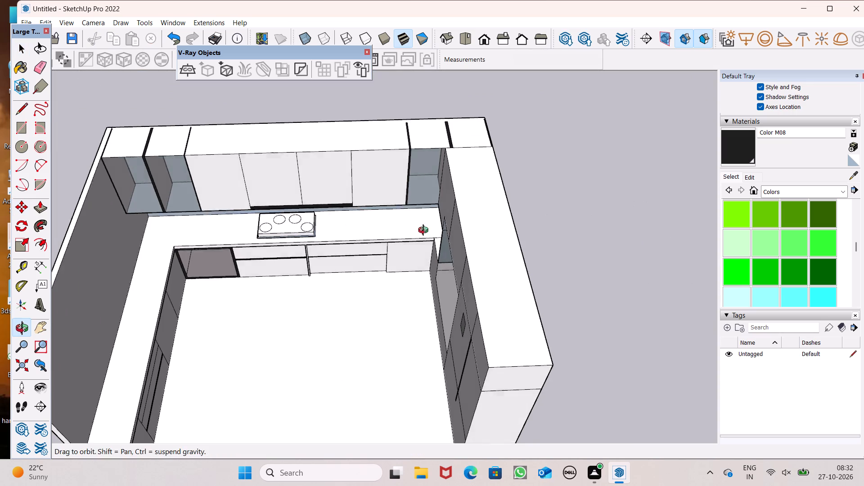
pyautogui.moveTo(425, 231); pyautogui.dragTo(425, 189, button='middle')
# Offset all four burner circles inward to form narrow rings, using about 5/8" for the left pair.
pyautogui.scroll(8, 326, 216)
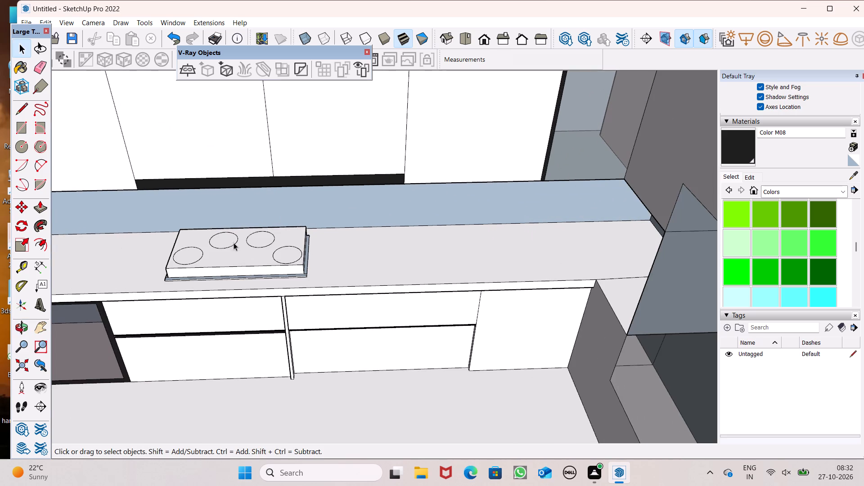
pyautogui.scroll(5, 227, 265)
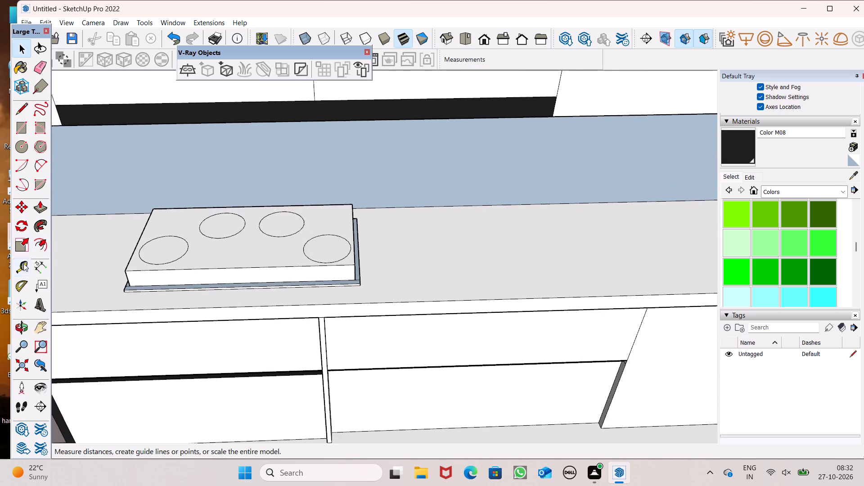
pyautogui.click(42, 243)
pyautogui.scroll(7, 127, 234)
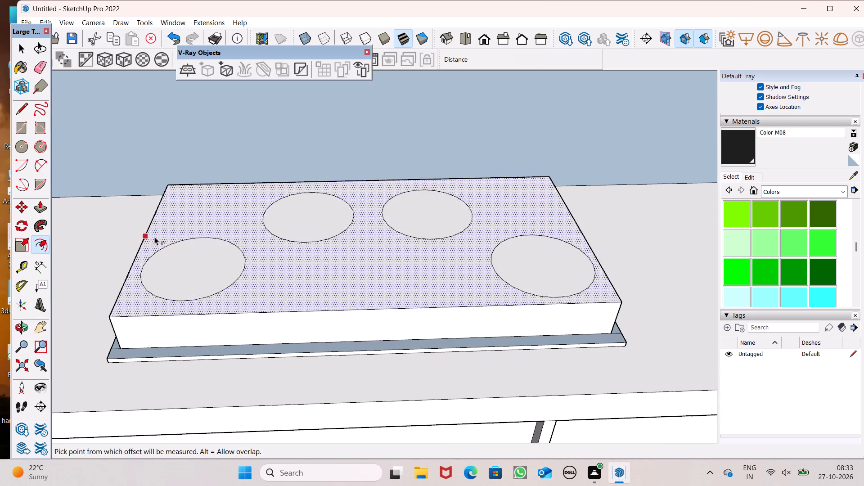
pyautogui.moveTo(199, 252); pyautogui.dragTo(197, 242)
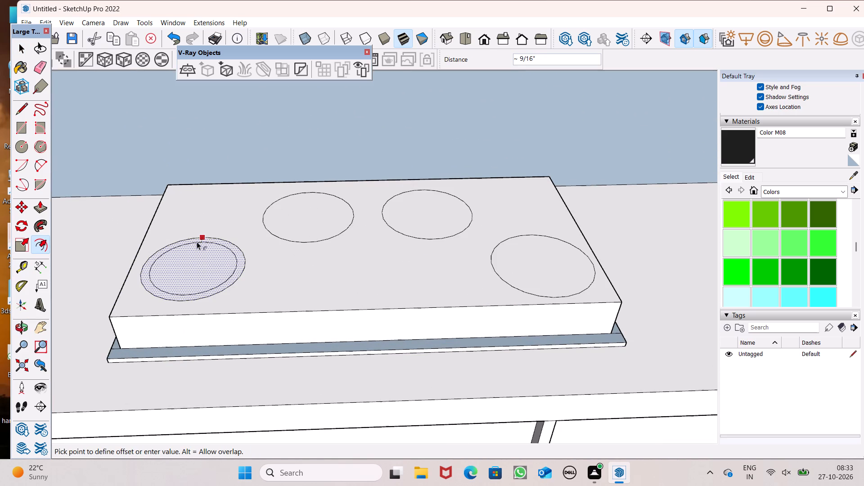
pyautogui.moveTo(197, 242); pyautogui.dragTo(197, 240)
pyautogui.click(284, 198)
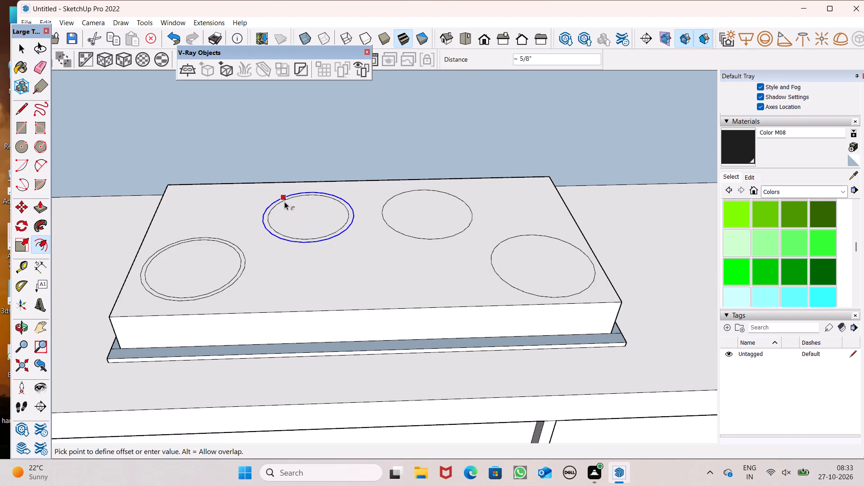
pyautogui.moveTo(422, 190); pyautogui.dragTo(420, 193)
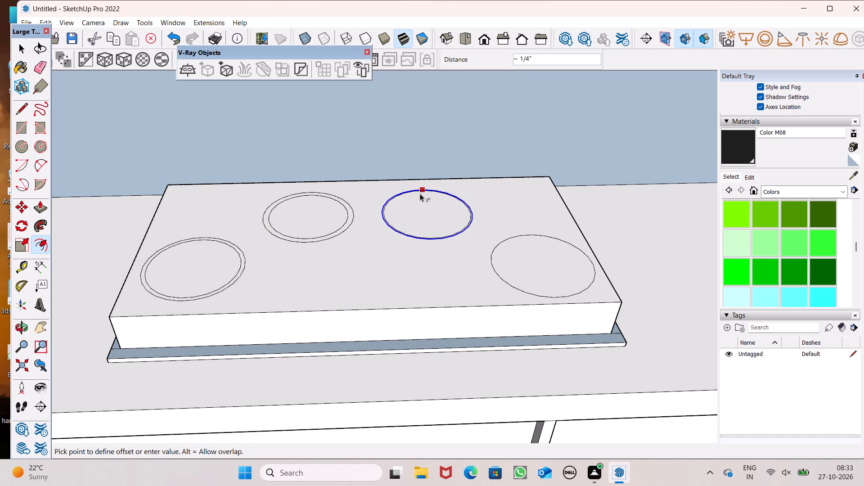
pyautogui.moveTo(420, 193); pyautogui.dragTo(418, 193)
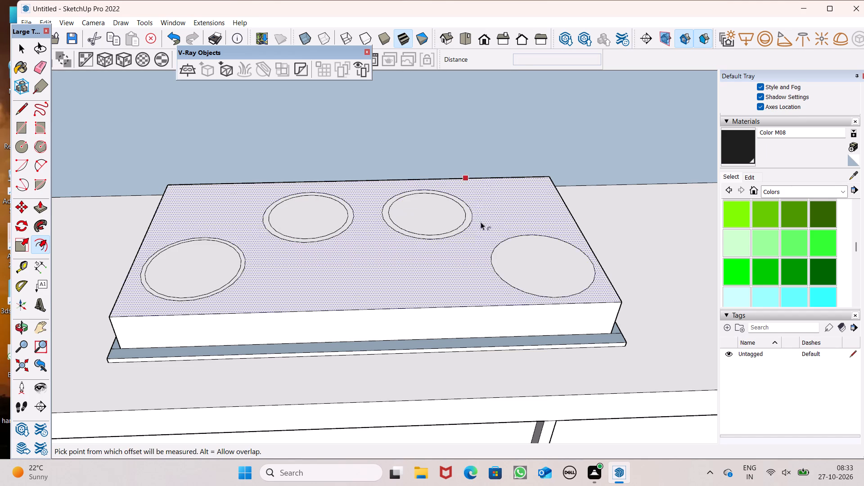
pyautogui.moveTo(513, 235); pyautogui.dragTo(514, 240)
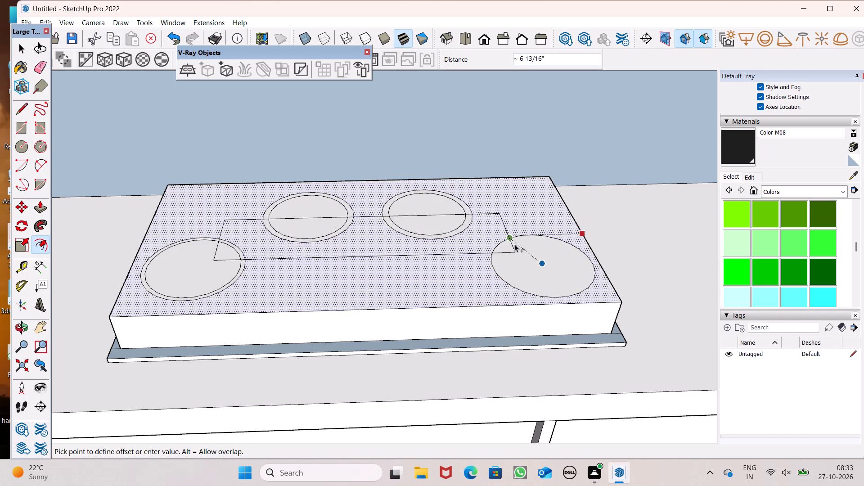
pyautogui.hotkey('ctrl', 'z')
pyautogui.keyDown('ctrl'); pyautogui.moveTo(515, 265); pyautogui.dragTo(531, 331, button='middle'); pyautogui.keyUp('ctrl')
pyautogui.scroll(5, 535, 265)
pyautogui.moveTo(509, 224); pyautogui.dragTo(503, 214)
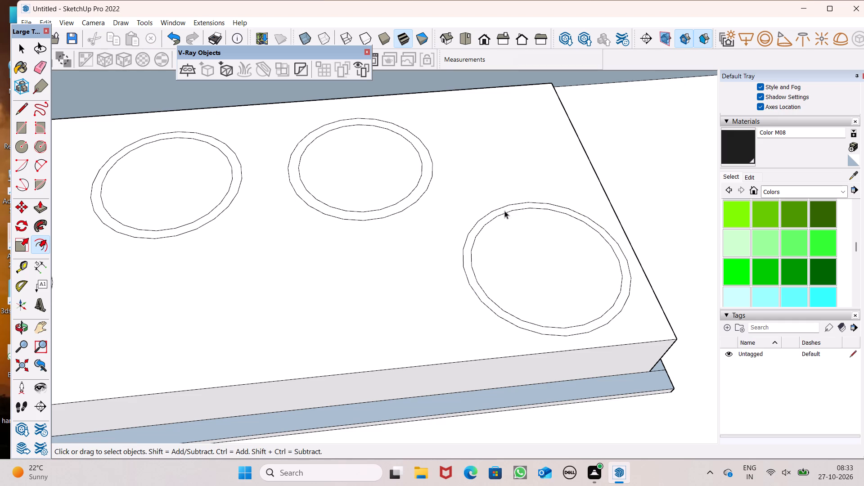
pyautogui.press('space')
# Paint the four burner rings with Color M08.
pyautogui.click(732, 149)
pyautogui.moveTo(468, 252); pyautogui.dragTo(466, 252)
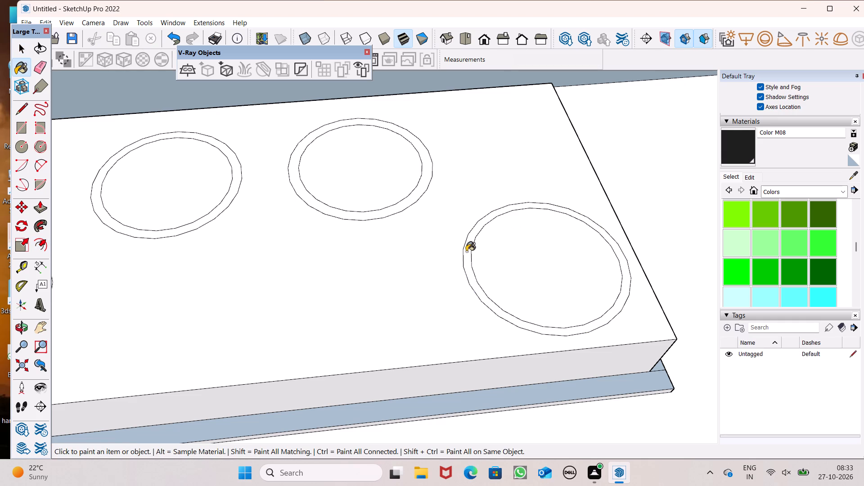
pyautogui.moveTo(466, 252); pyautogui.dragTo(465, 248)
pyautogui.click(401, 208)
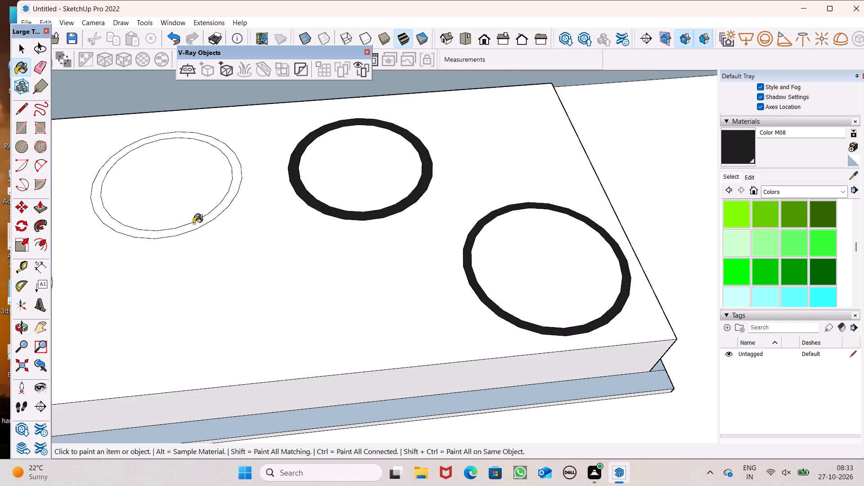
pyautogui.click(193, 224)
pyautogui.scroll(-6, 260, 184)
pyautogui.scroll(6, 127, 266)
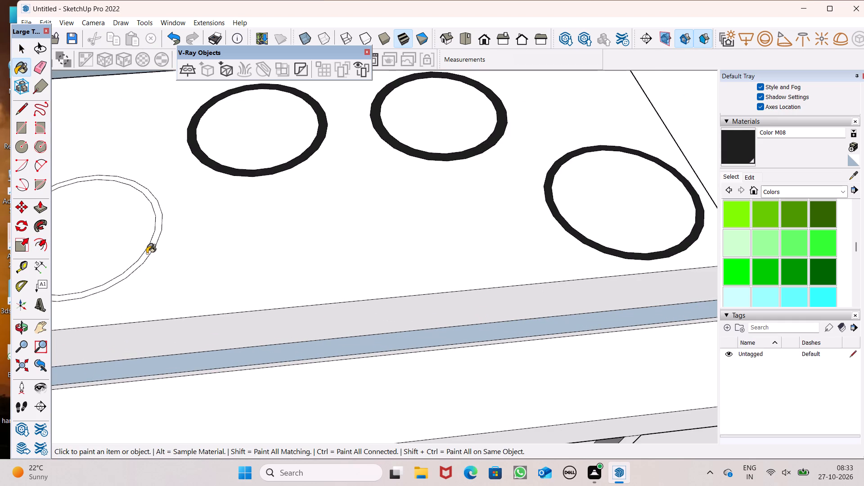
pyautogui.click(147, 253)
pyautogui.press('space')
# Push/Pull the front-left and back-left burner rings upward by about 7/16" each.
pyautogui.scroll(-6, 241, 269)
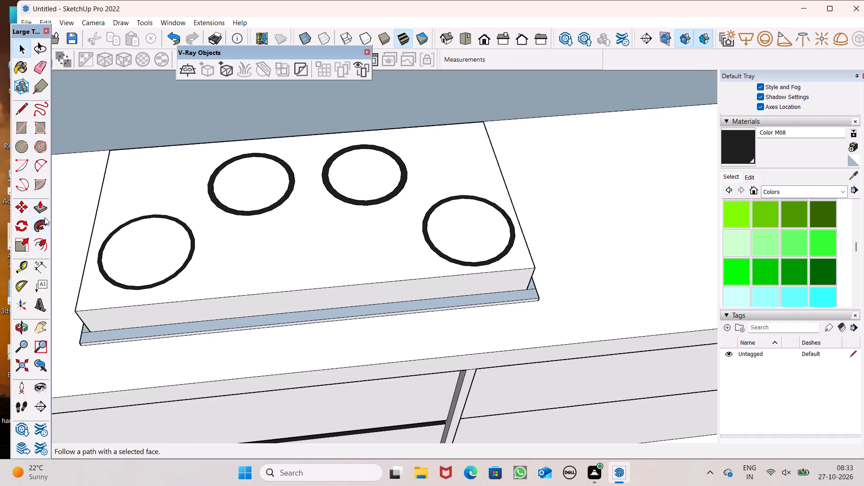
pyautogui.click(43, 207)
pyautogui.scroll(5, 144, 259)
pyautogui.scroll(6, 157, 293)
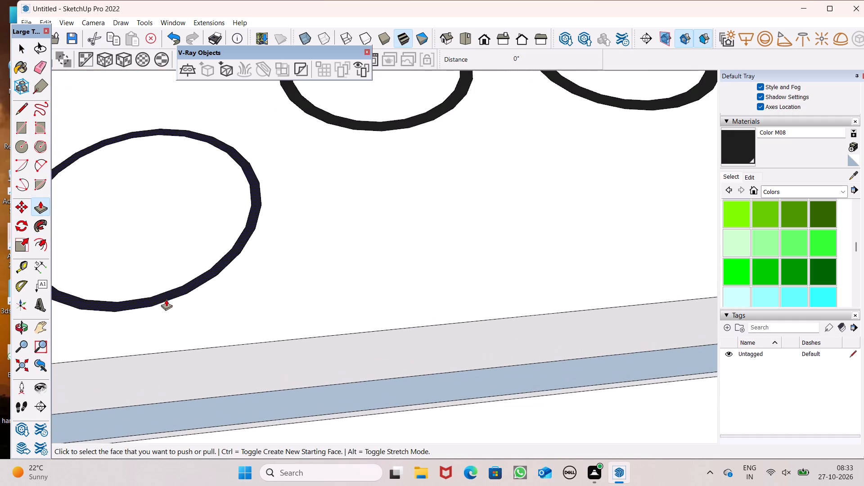
pyautogui.moveTo(171, 296); pyautogui.dragTo(173, 285)
pyautogui.scroll(-3, 279, 209)
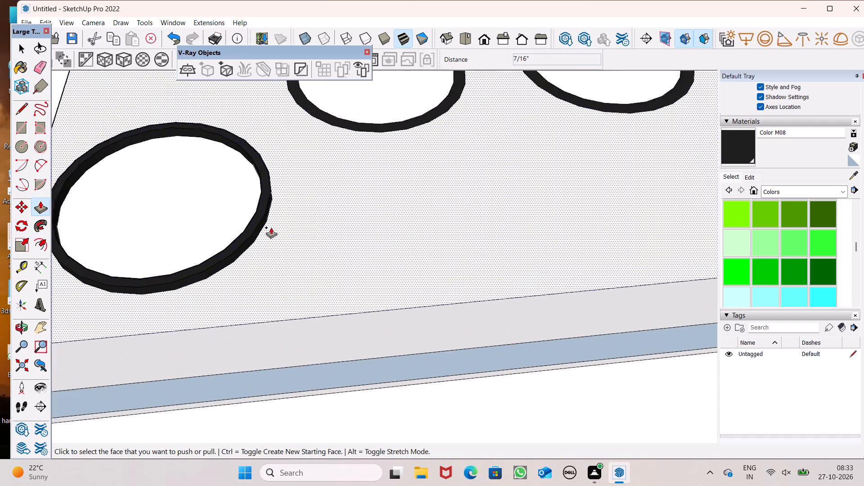
pyautogui.scroll(-3, 271, 227)
pyautogui.scroll(6, 276, 135)
pyautogui.moveTo(319, 164); pyautogui.dragTo(258, 185)
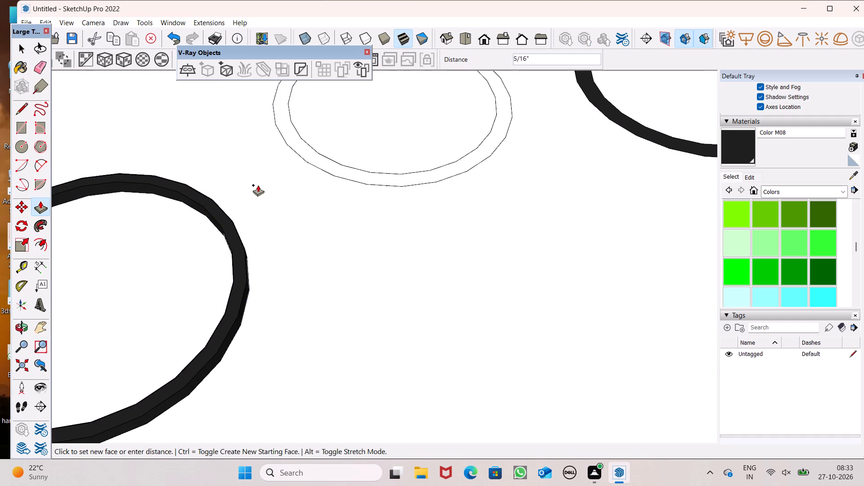
pyautogui.moveTo(258, 185); pyautogui.dragTo(225, 220)
# Push/Pull the remaining two burner rings upward by about 7/16" to match the raised pair.
pyautogui.scroll(-6, 139, 233)
pyautogui.scroll(4, 454, 110)
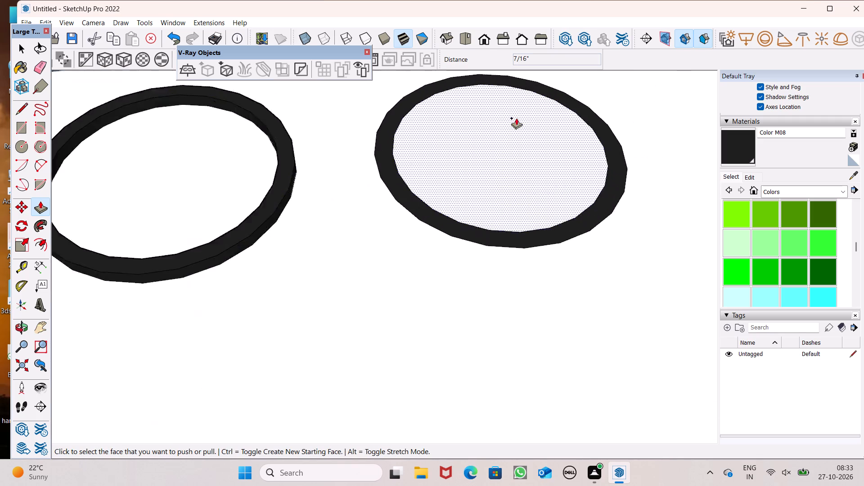
pyautogui.scroll(3, 516, 118)
pyautogui.moveTo(365, 203); pyautogui.dragTo(238, 198)
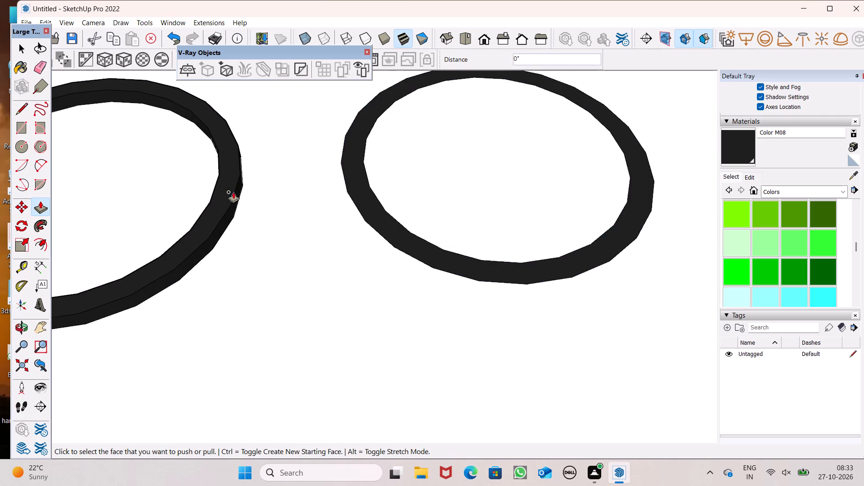
pyautogui.scroll(-6, 198, 171)
pyautogui.moveTo(427, 290); pyautogui.dragTo(435, 134, button='middle')
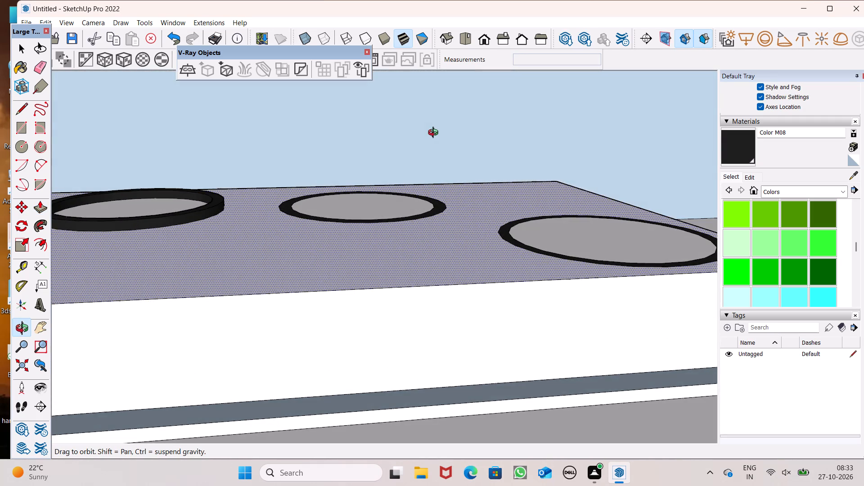
pyautogui.moveTo(435, 134); pyautogui.dragTo(429, 334, button='middle')
pyautogui.scroll(5, 307, 244)
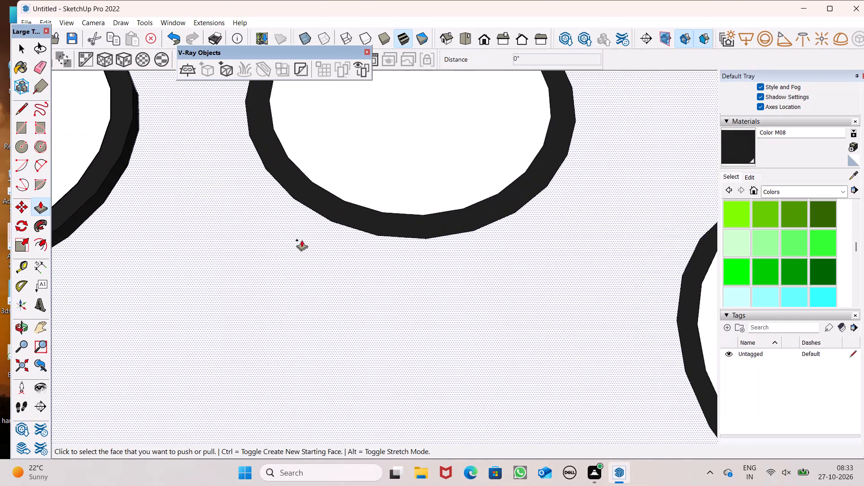
pyautogui.scroll(1, 301, 240)
pyautogui.moveTo(285, 174); pyautogui.dragTo(126, 146)
pyautogui.scroll(1, 132, 213)
pyautogui.scroll(-4, 141, 243)
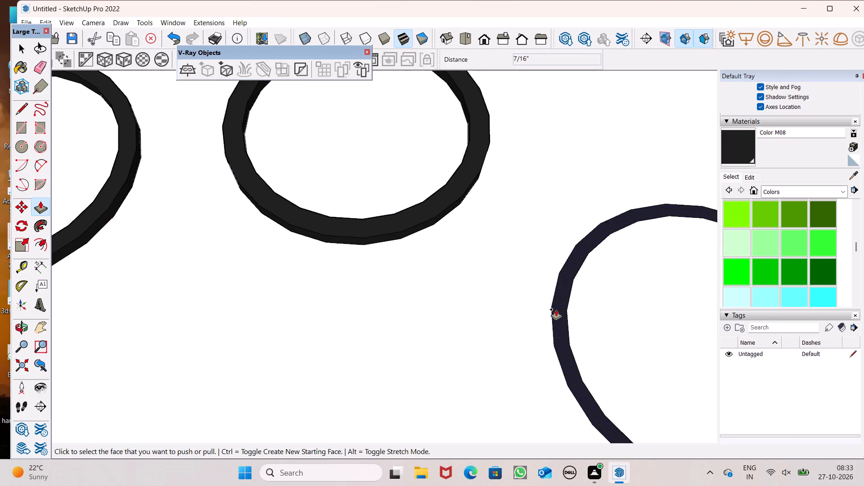
pyautogui.moveTo(558, 307); pyautogui.dragTo(470, 188)
pyautogui.scroll(-5, 387, 214)
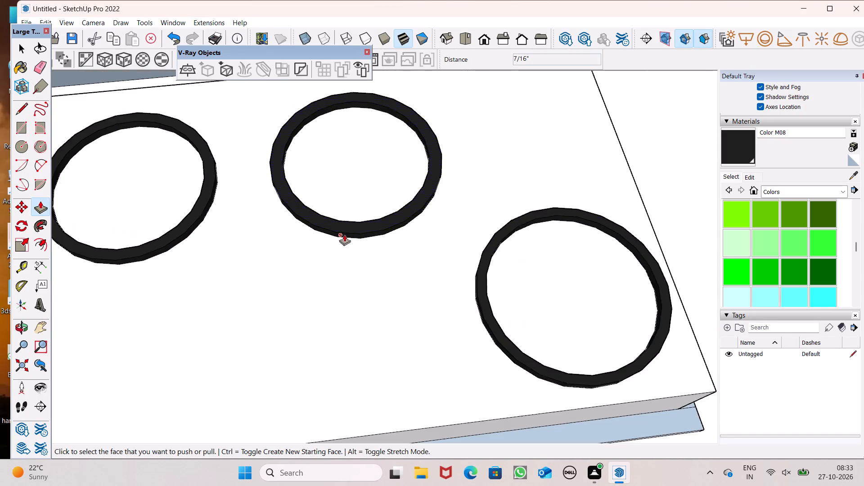
pyautogui.press('space')
# Examine the cooktop with its raised burner rings within the whole kitchen.
pyautogui.scroll(-11, 354, 231)
pyautogui.moveTo(466, 313); pyautogui.dragTo(450, 214, button='middle')
pyautogui.scroll(1, 450, 214)
pyautogui.scroll(-7, 425, 217)
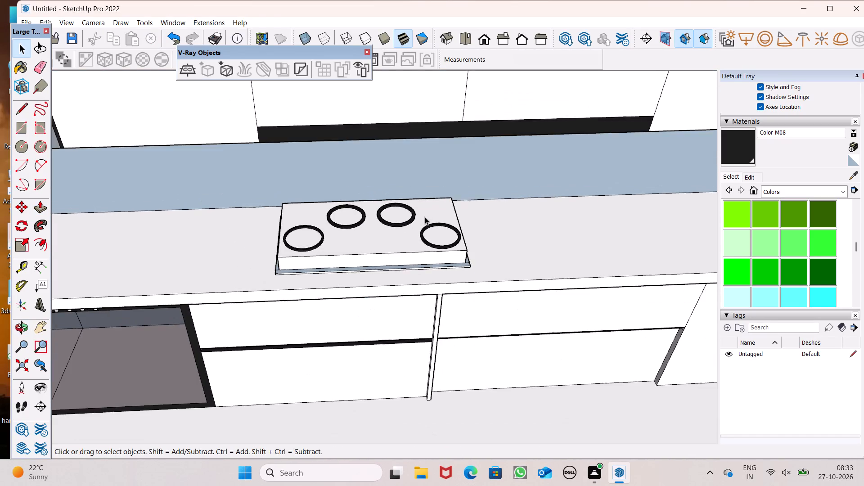
pyautogui.scroll(-12, 425, 218)
pyautogui.scroll(-5, 364, 254)
pyautogui.moveTo(379, 256); pyautogui.dragTo(361, 185, button='middle')
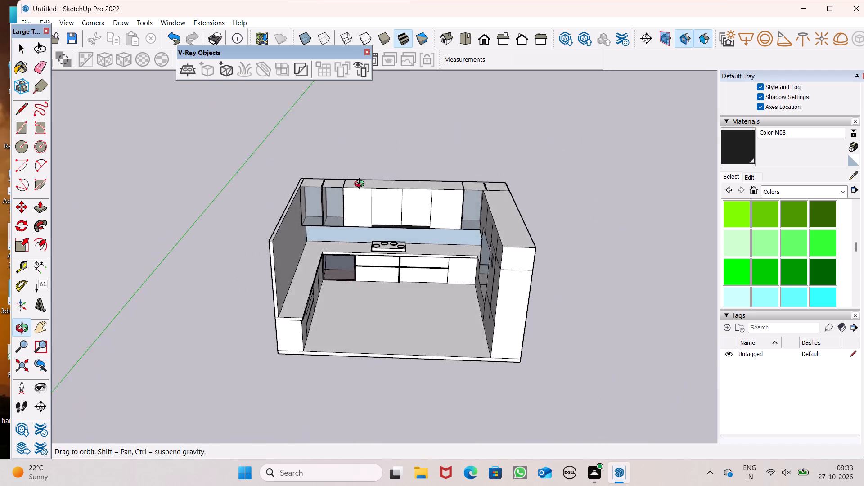
pyautogui.moveTo(361, 185); pyautogui.dragTo(382, 156, button='middle')
pyautogui.scroll(1, 382, 156)
pyautogui.scroll(5, 409, 186)
pyautogui.scroll(-3, 402, 205)
# Draw a window rectangle about 9' 7" wide by 5' 7" high on the left wall above the counter.
pyautogui.moveTo(426, 265); pyautogui.dragTo(319, 231, button='middle')
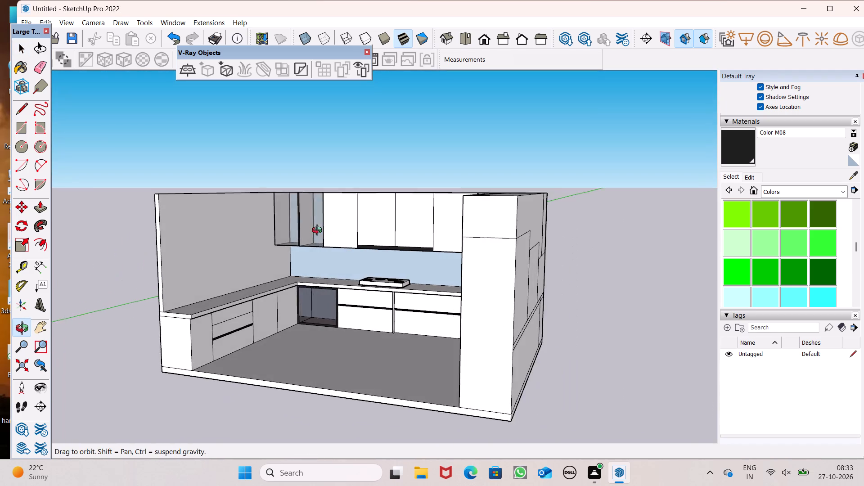
pyautogui.moveTo(319, 231); pyautogui.dragTo(319, 231, button='middle')
pyautogui.scroll(5, 244, 227)
pyautogui.moveTo(276, 282); pyautogui.dragTo(222, 313, button='middle')
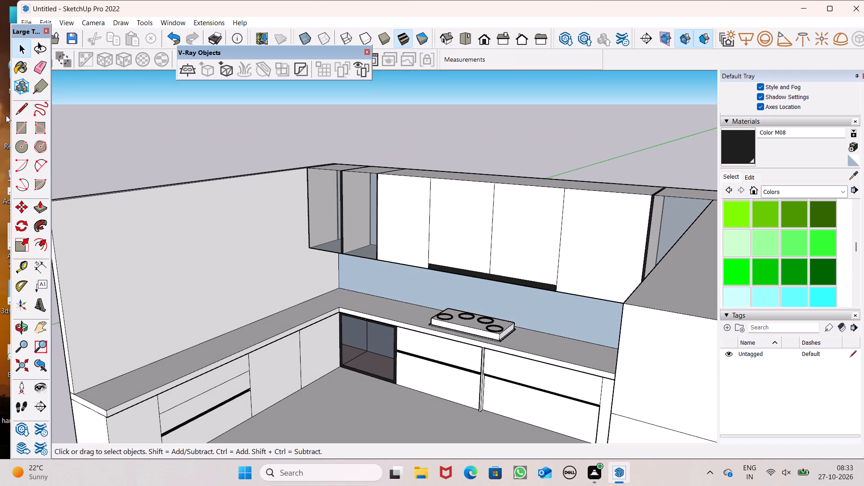
pyautogui.click(22, 124)
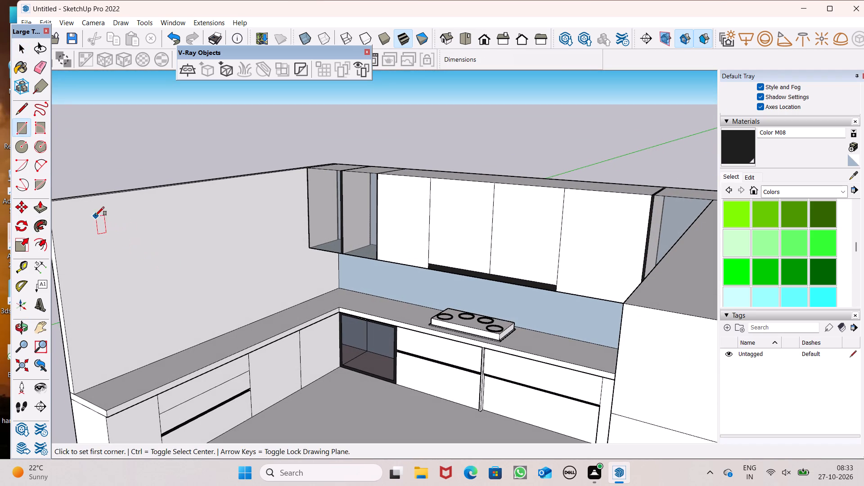
pyautogui.moveTo(95, 211); pyautogui.dragTo(99, 217)
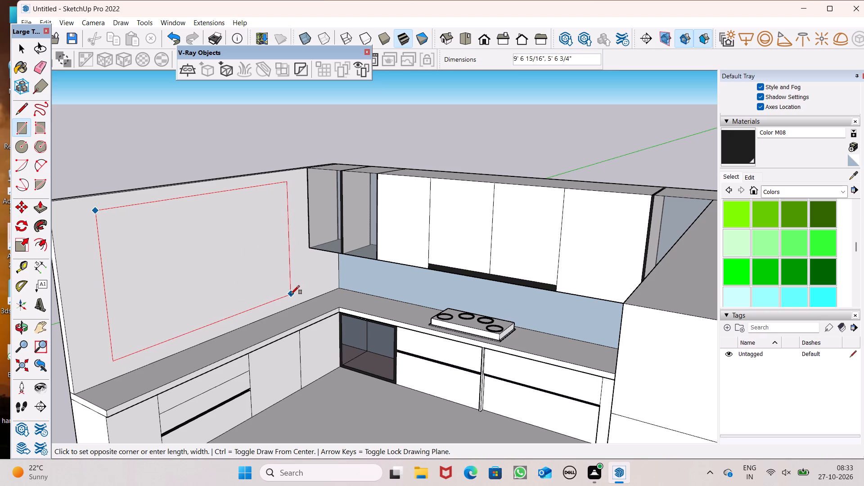
pyautogui.click(291, 294)
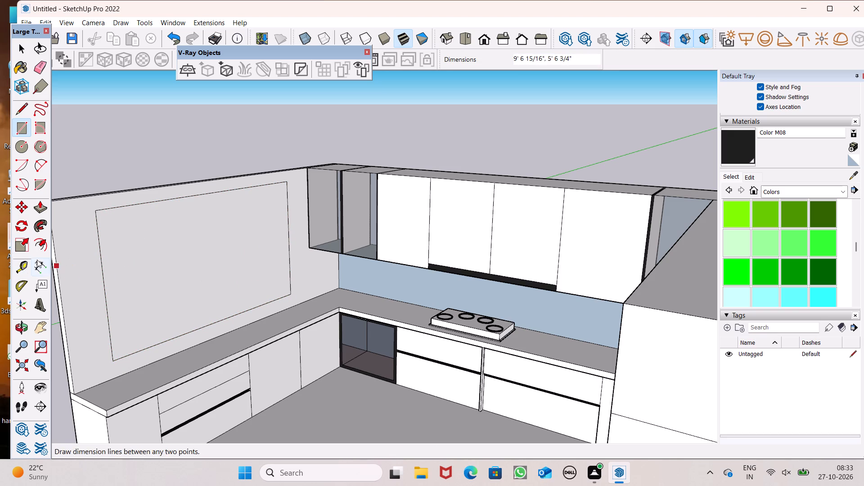
# Push/Pull the rectangle through the left wall, about 3 1/4", to cut the window opening.
pyautogui.click(39, 210)
pyautogui.moveTo(197, 314); pyautogui.dragTo(194, 297)
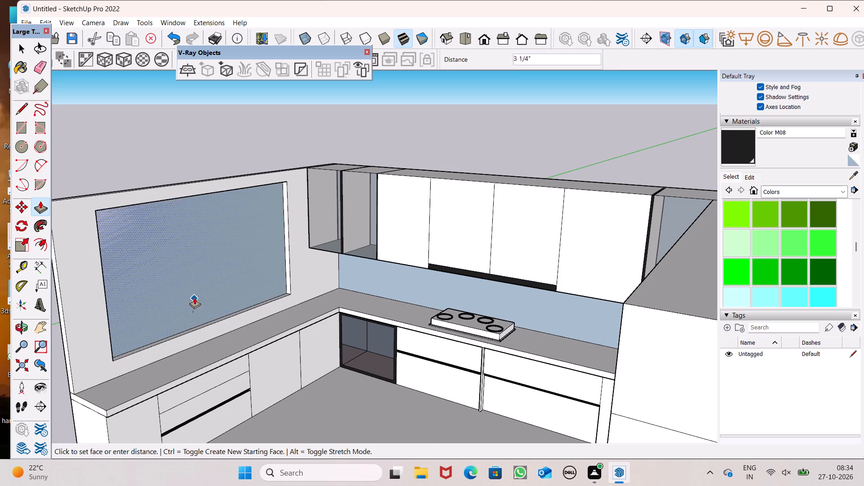
pyautogui.moveTo(194, 297); pyautogui.dragTo(202, 260)
pyautogui.moveTo(269, 311); pyautogui.dragTo(339, 331, button='middle')
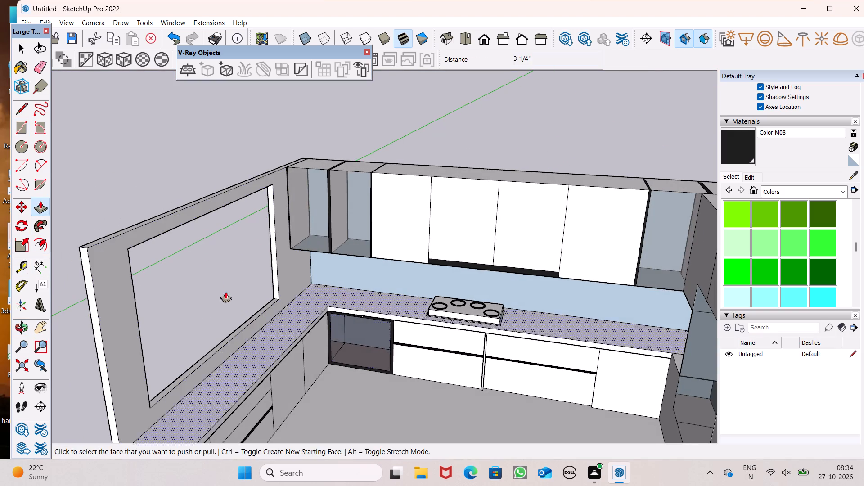
pyautogui.press('space')
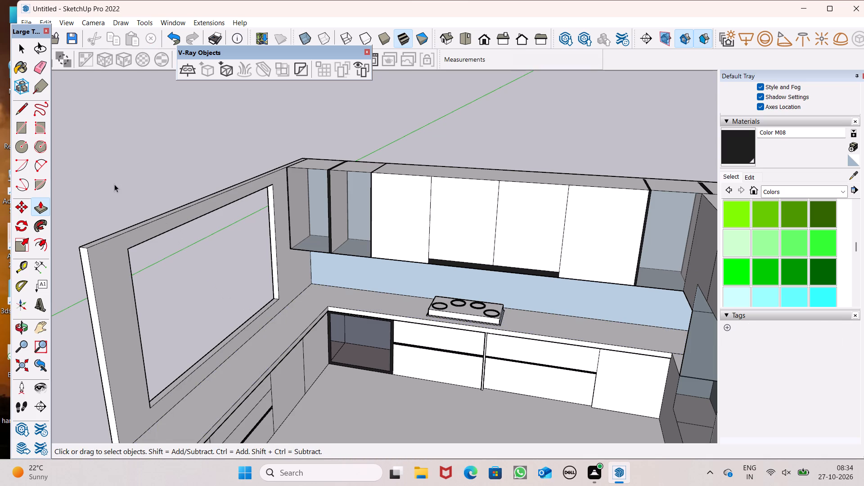
# Draw a separate upright rectangle about 10' 10" wide by 6' 5" high outside the kitchen, parallel to the window wall.
pyautogui.scroll(-2, 114, 184)
pyautogui.scroll(-5, 142, 159)
pyautogui.moveTo(244, 285); pyautogui.dragTo(279, 315, button='middle')
pyautogui.scroll(2, 472, 333)
pyautogui.scroll(-2, 467, 360)
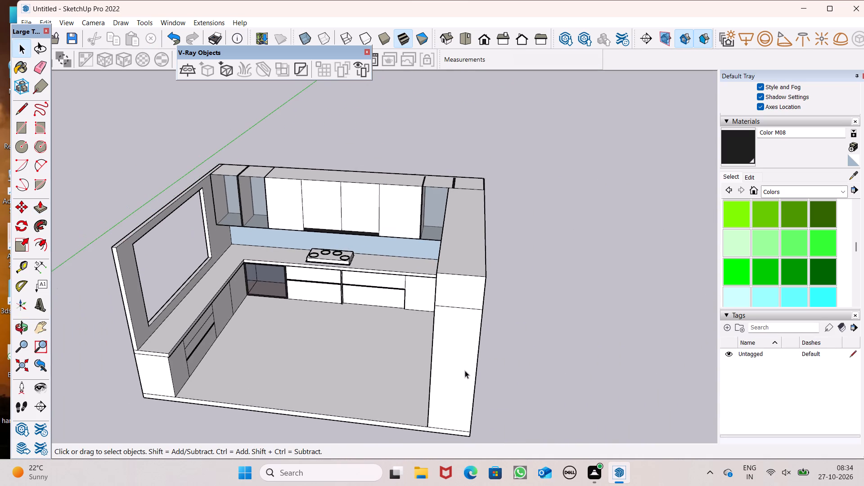
pyautogui.scroll(-2, 479, 393)
pyautogui.moveTo(521, 424); pyautogui.dragTo(541, 388, button='middle')
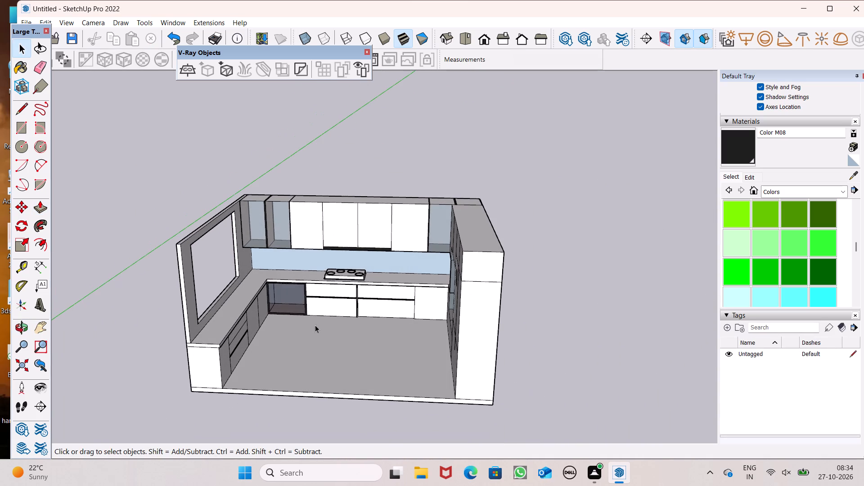
pyautogui.click(21, 133)
pyautogui.moveTo(458, 286); pyautogui.dragTo(349, 302, button='middle')
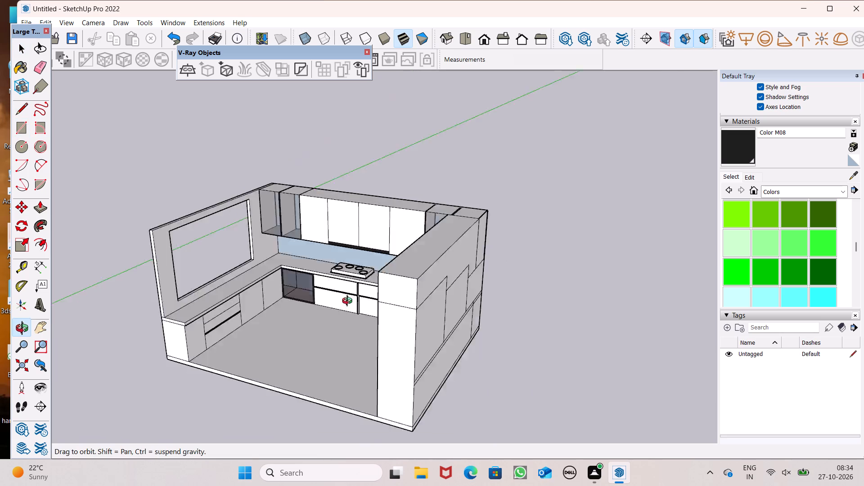
pyautogui.moveTo(349, 302); pyautogui.dragTo(184, 282, button='middle')
pyautogui.scroll(-4, 463, 223)
pyautogui.scroll(2, 172, 202)
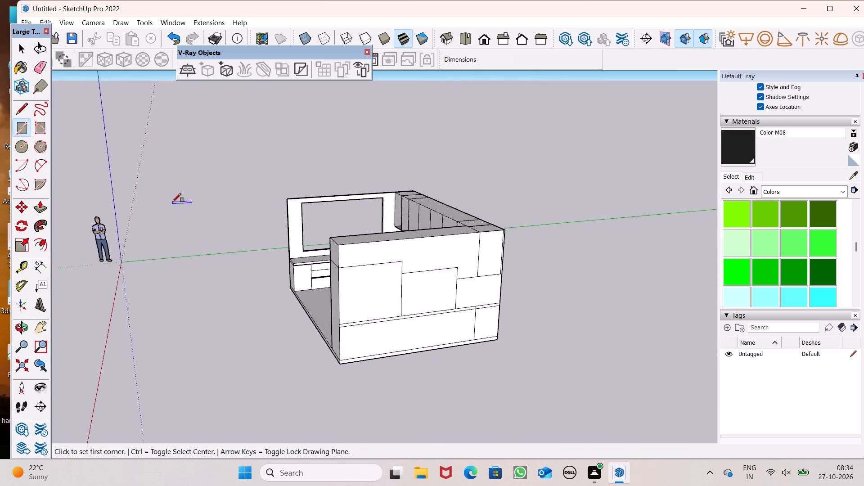
pyautogui.scroll(4, 172, 202)
pyautogui.moveTo(206, 324); pyautogui.dragTo(200, 240, button='middle')
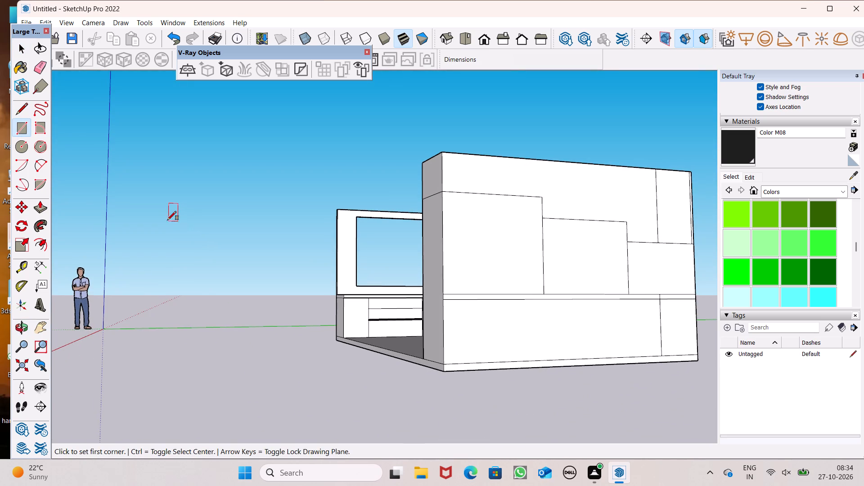
pyautogui.click(167, 220)
pyautogui.click(277, 285)
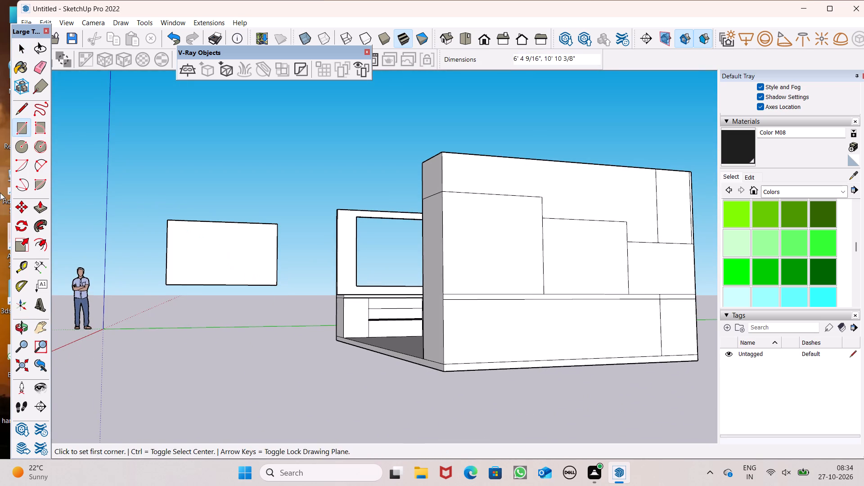
# Offset the freestanding rectangle's edges inward to form a narrow window frame border.
pyautogui.click(40, 247)
pyautogui.scroll(7, 114, 216)
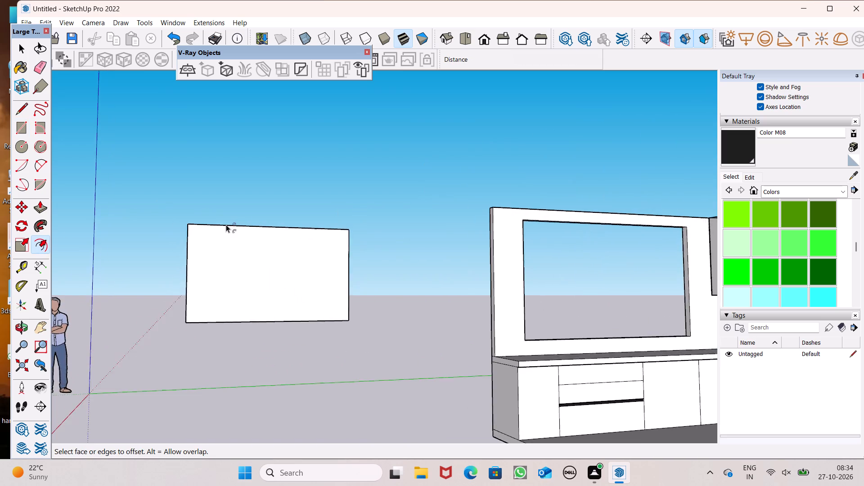
pyautogui.scroll(5, 226, 225)
pyautogui.moveTo(213, 234); pyautogui.dragTo(215, 229)
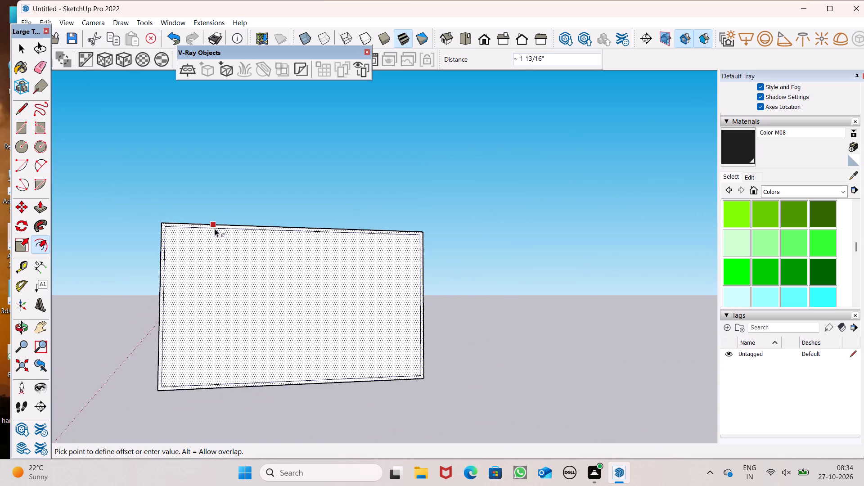
pyautogui.moveTo(215, 229); pyautogui.dragTo(218, 229)
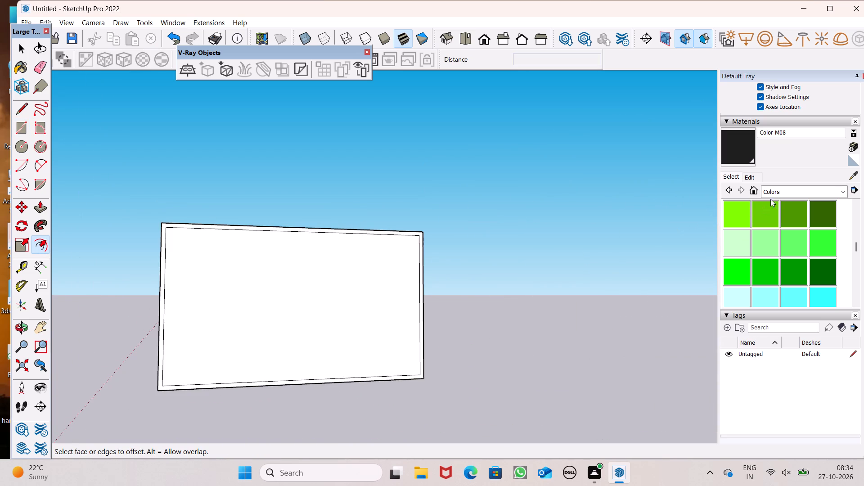
# Paint the front and back of the freestanding window's frame border with Color C08.
pyautogui.scroll(4, 774, 264)
pyautogui.scroll(1, 841, 286)
pyautogui.scroll(-1, 831, 274)
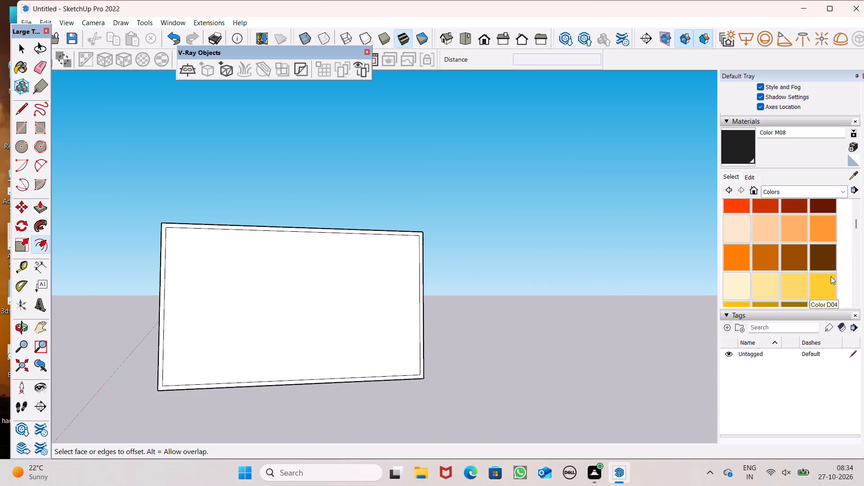
pyautogui.click(818, 263)
pyautogui.scroll(5, 196, 239)
pyautogui.click(146, 218)
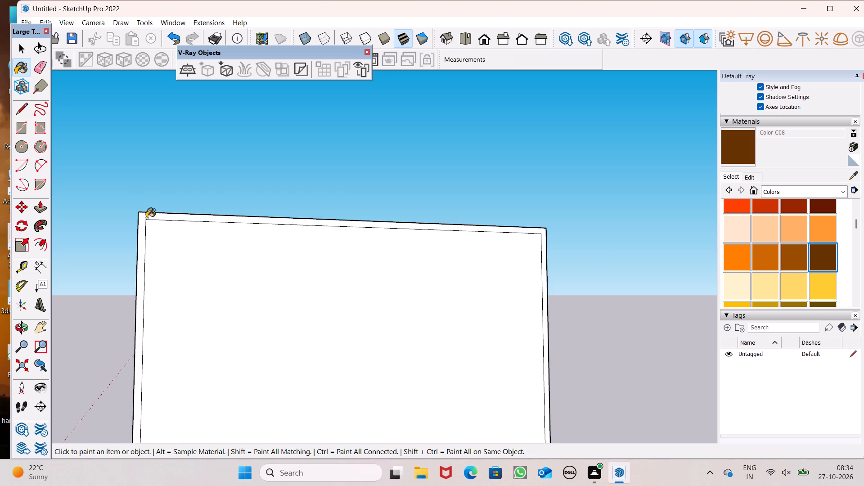
pyautogui.scroll(-2, 196, 232)
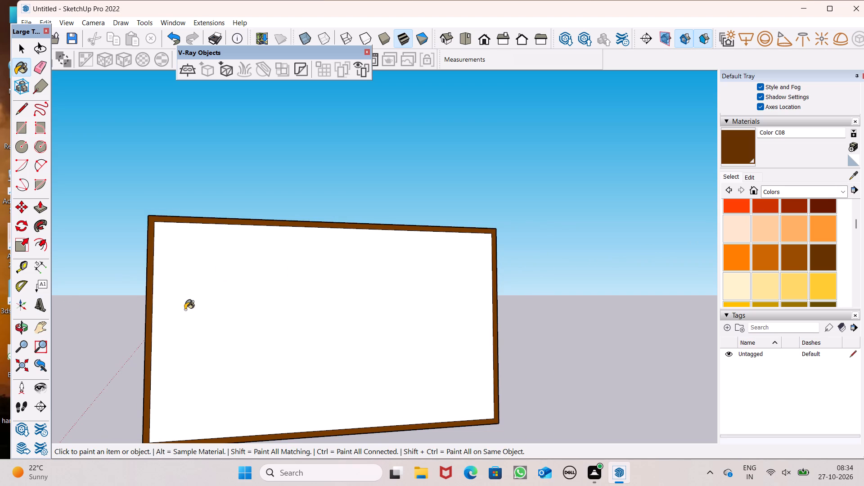
pyautogui.scroll(1, 184, 306)
pyautogui.moveTo(183, 306); pyautogui.dragTo(563, 383, button='middle')
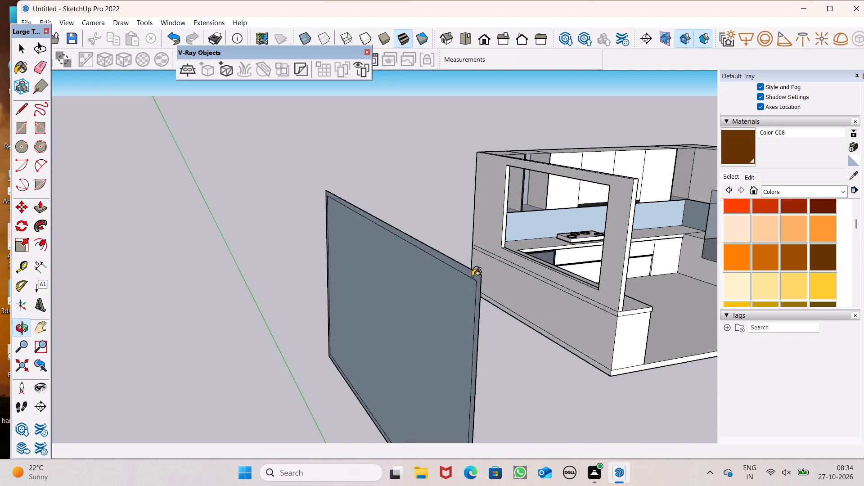
pyautogui.click(472, 276)
pyautogui.click(479, 277)
# Paint the pane inside the brown window frame with Translucent Glass Gray.
pyautogui.moveTo(481, 287); pyautogui.dragTo(246, 270, button='middle')
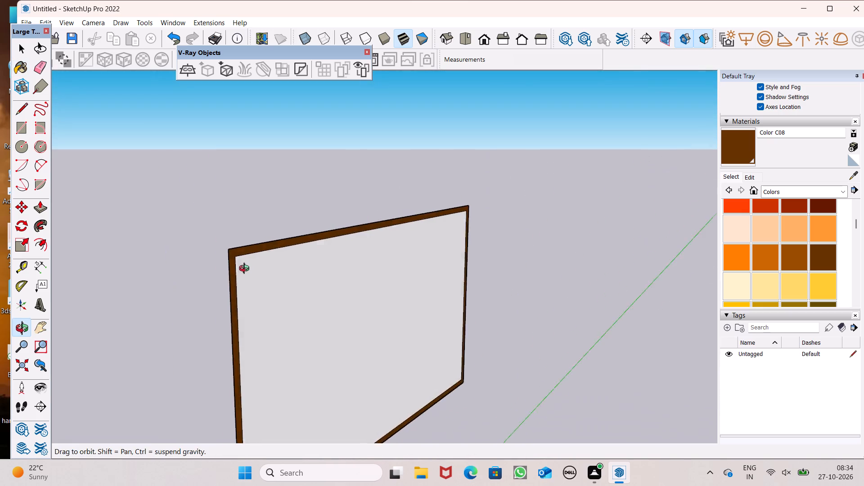
pyautogui.moveTo(246, 270); pyautogui.dragTo(231, 270, button='middle')
pyautogui.scroll(1, 231, 270)
pyautogui.click(805, 188)
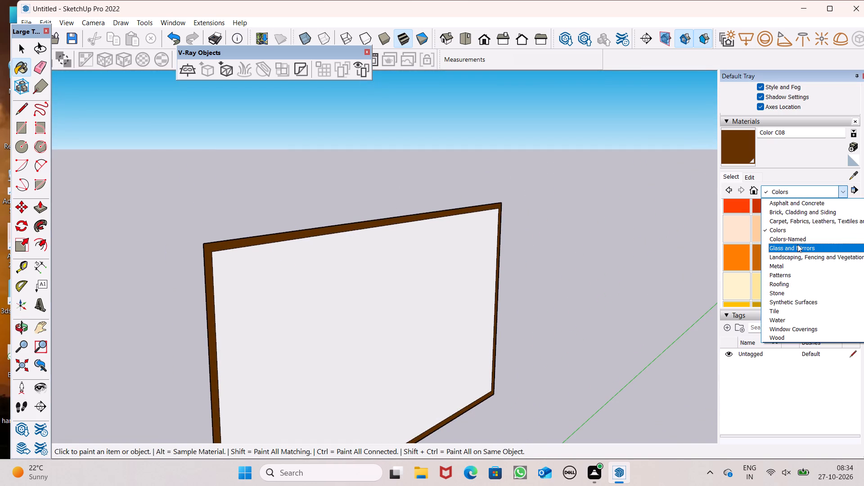
pyautogui.click(775, 251)
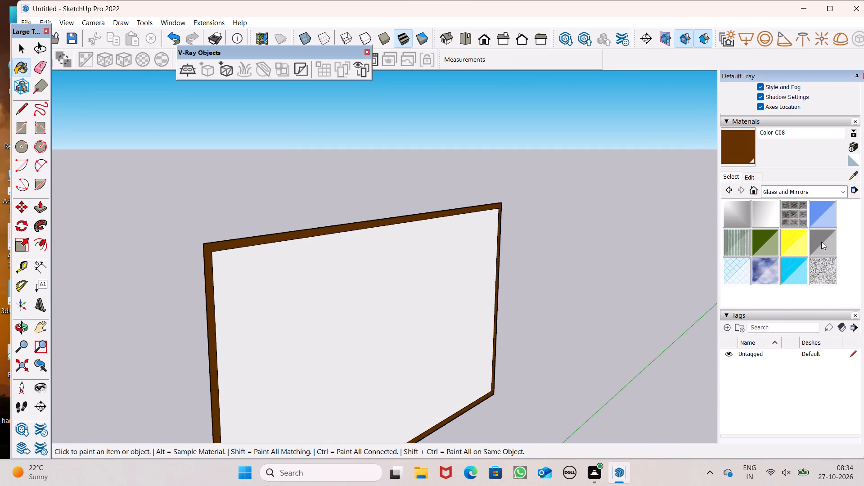
pyautogui.click(825, 243)
pyautogui.click(440, 274)
pyautogui.scroll(-3, 345, 228)
pyautogui.moveTo(377, 313); pyautogui.dragTo(304, 307, button='middle')
pyautogui.press('space')
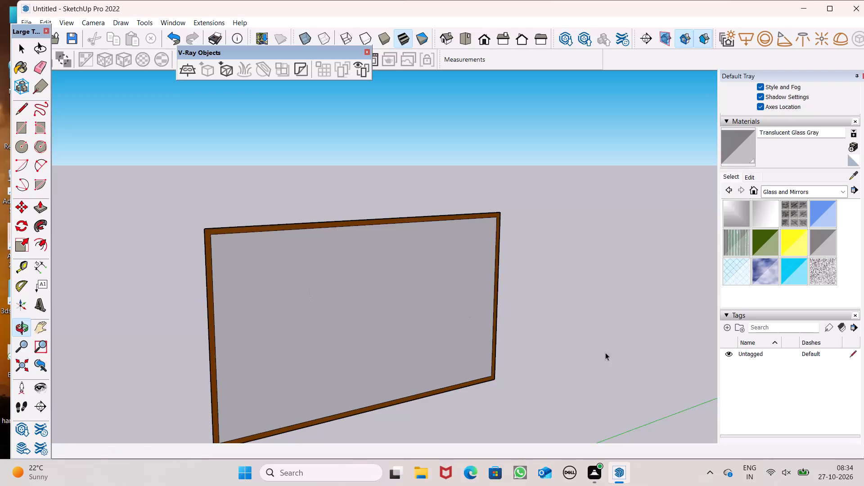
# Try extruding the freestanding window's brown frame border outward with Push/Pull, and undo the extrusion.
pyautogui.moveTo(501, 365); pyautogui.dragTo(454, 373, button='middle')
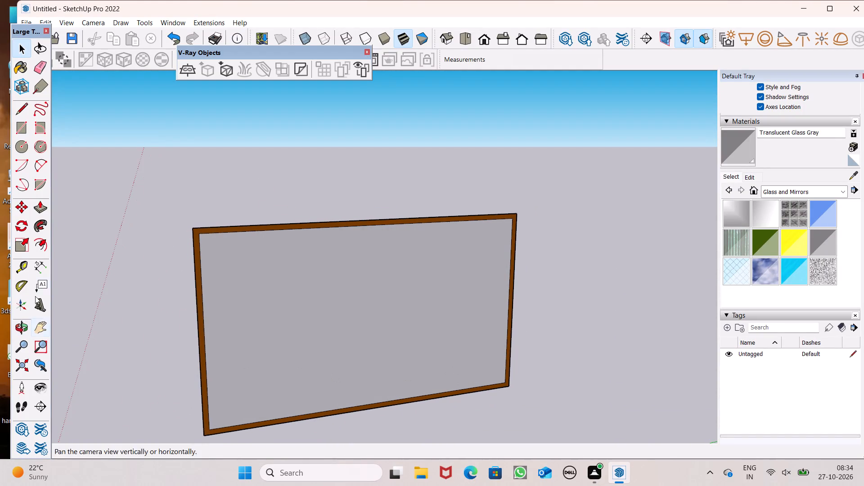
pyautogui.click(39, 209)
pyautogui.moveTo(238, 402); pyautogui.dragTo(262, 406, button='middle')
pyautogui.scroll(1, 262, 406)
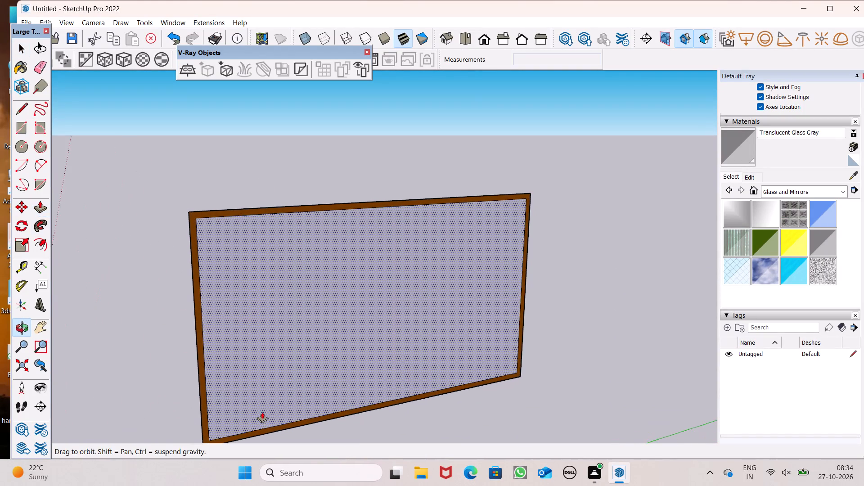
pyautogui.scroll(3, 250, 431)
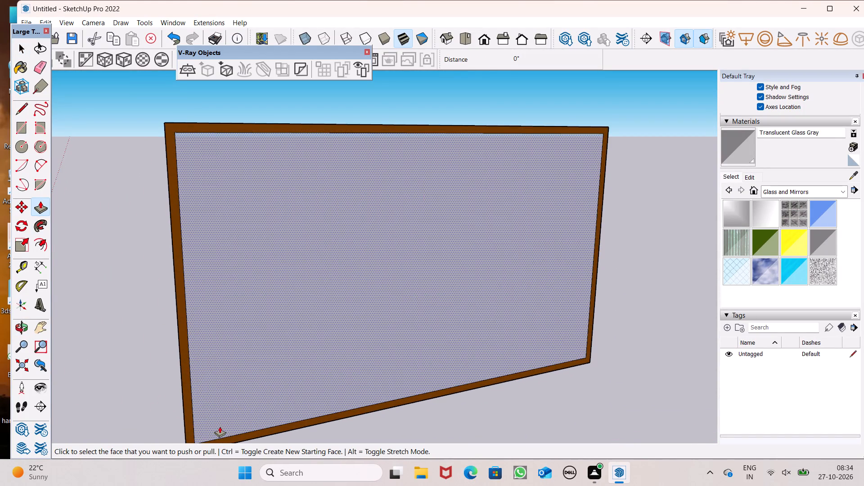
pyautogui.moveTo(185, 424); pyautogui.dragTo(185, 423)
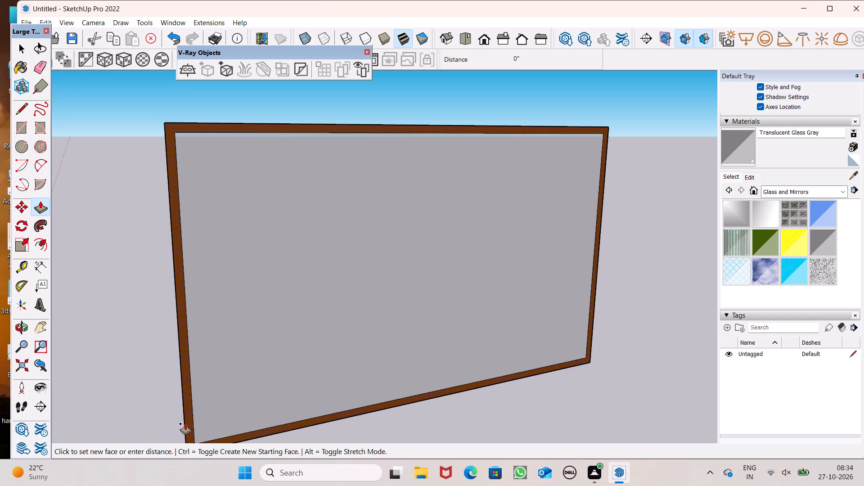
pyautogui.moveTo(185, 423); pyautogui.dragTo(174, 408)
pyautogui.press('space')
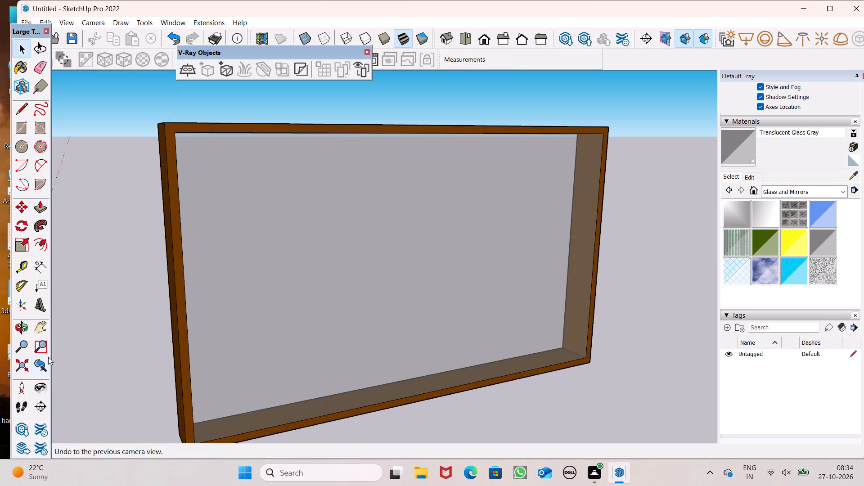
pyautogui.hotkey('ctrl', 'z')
# Extrude the freestanding window's brown frame border outward by a shallow depth so it stands proud of the glass pane.
pyautogui.scroll(-6, 191, 295)
pyautogui.moveTo(241, 355); pyautogui.dragTo(347, 408, button='middle')
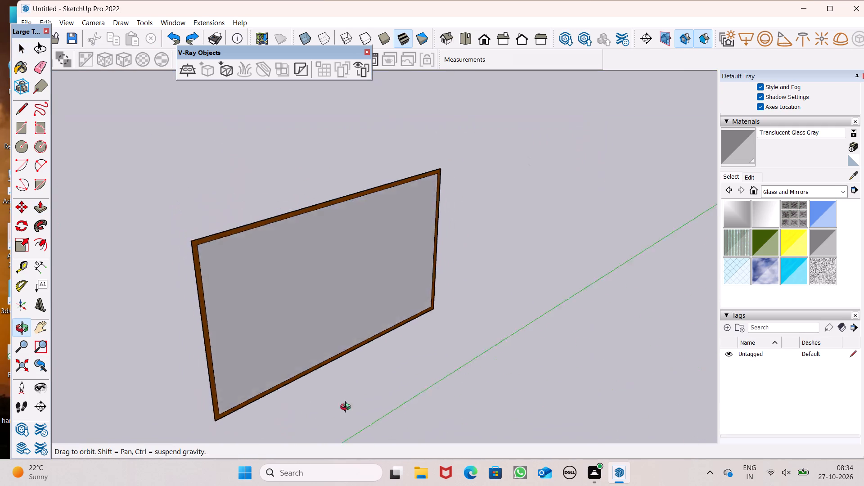
pyautogui.moveTo(347, 408); pyautogui.dragTo(457, 391, button='middle')
pyautogui.click(39, 206)
pyautogui.scroll(-3, 213, 215)
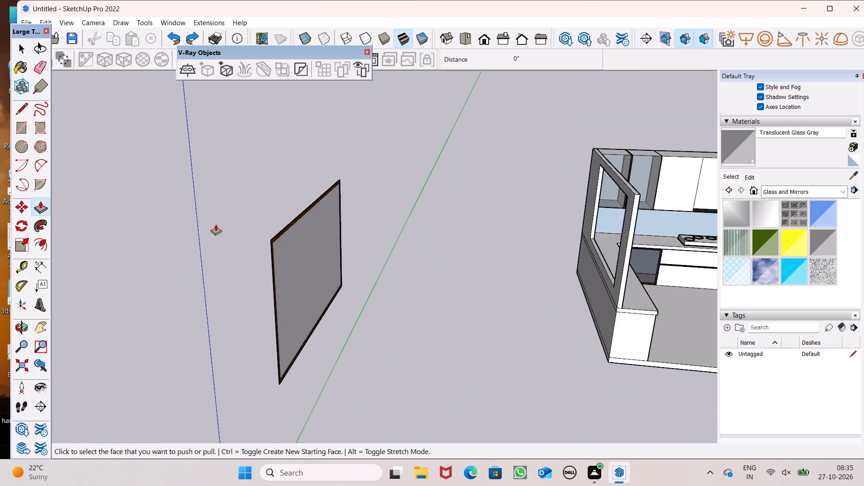
pyautogui.scroll(14, 306, 353)
pyautogui.scroll(-3, 293, 385)
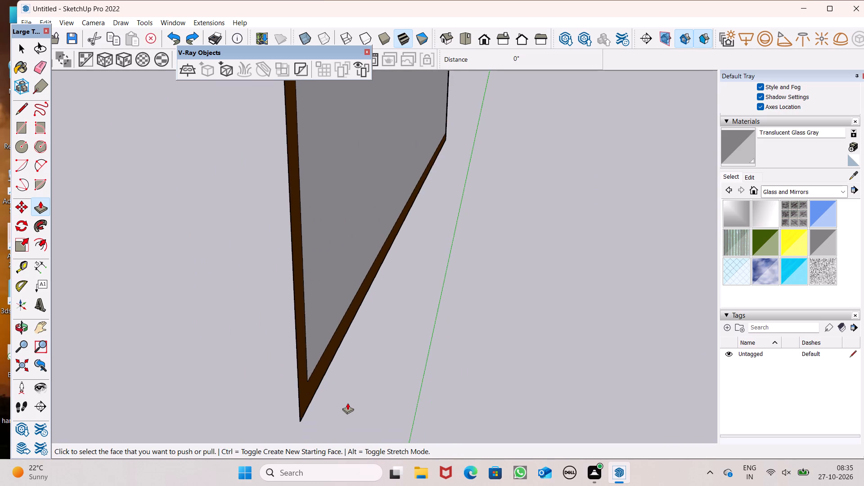
pyautogui.scroll(1, 347, 403)
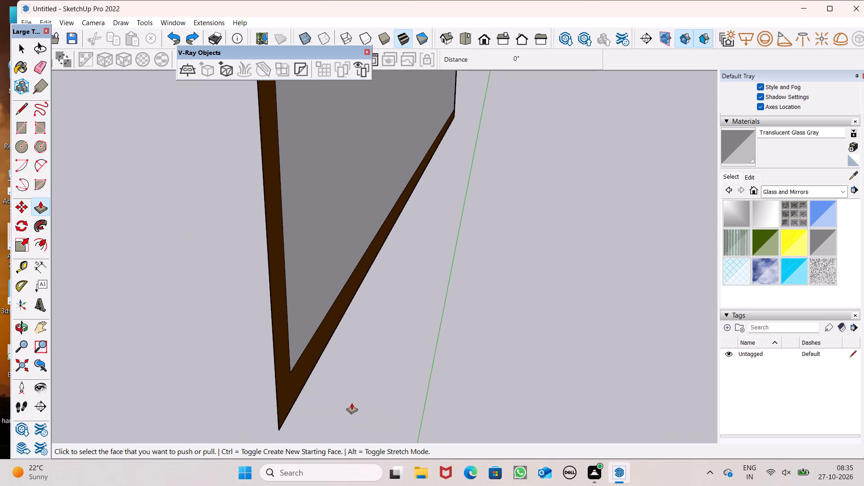
pyautogui.moveTo(294, 387); pyautogui.dragTo(279, 393)
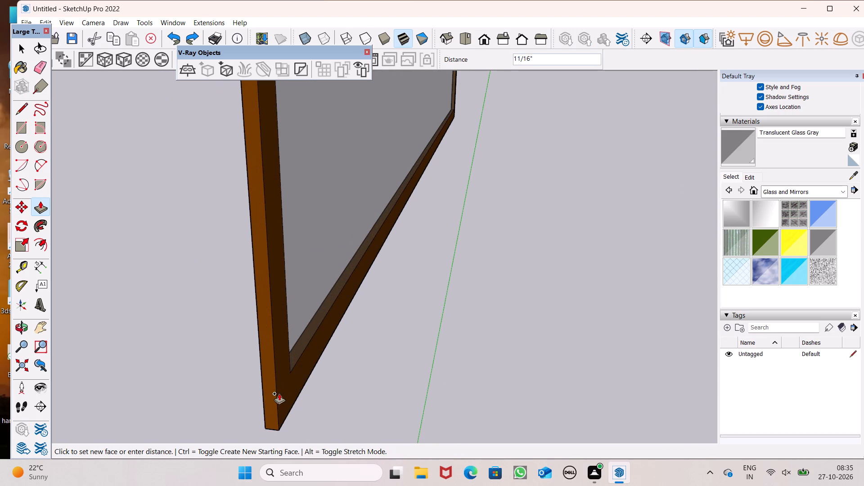
pyautogui.moveTo(279, 393); pyautogui.dragTo(270, 396)
pyautogui.press('space')
pyautogui.scroll(-5, 201, 351)
# Select the whole freestanding window, including frame and glass, and make it a group.
pyautogui.click(260, 305)
pyautogui.doubleClick(260, 301)
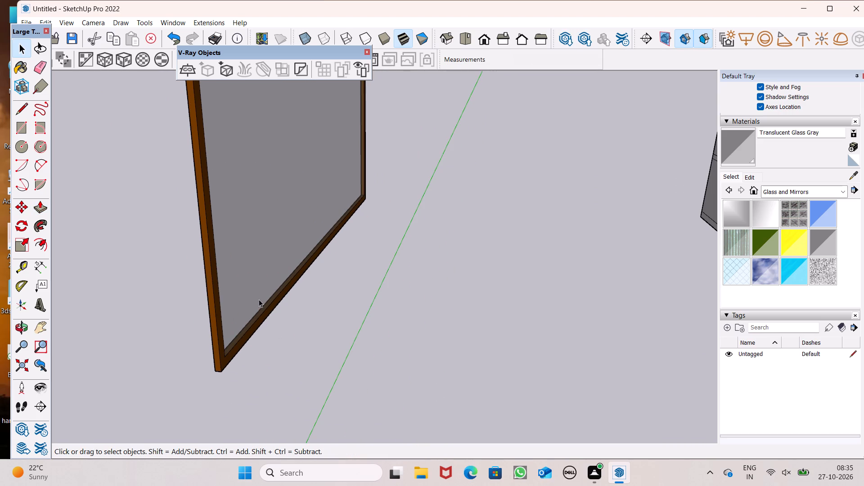
pyautogui.doubleClick(255, 298)
pyautogui.click(252, 296)
pyautogui.click(249, 295)
pyautogui.doubleClick(246, 294)
pyautogui.doubleClick(246, 289)
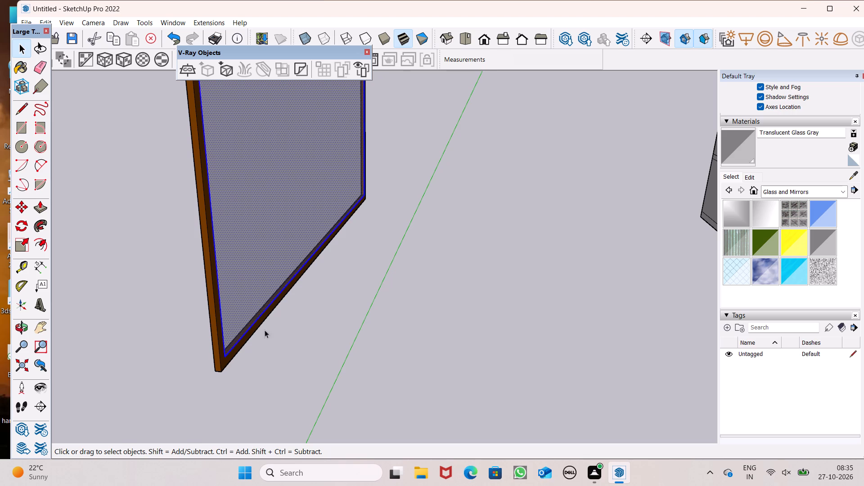
pyautogui.moveTo(288, 347); pyautogui.dragTo(147, 342, button='middle')
pyautogui.moveTo(418, 274); pyautogui.dragTo(417, 269)
pyautogui.scroll(-6, 414, 259)
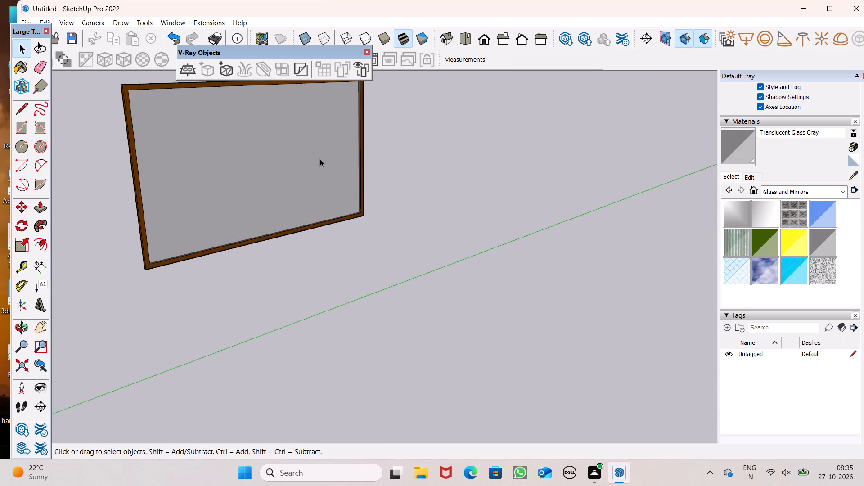
pyautogui.tripleClick(279, 161)
pyautogui.click(279, 161)
pyautogui.rightClick(279, 161)
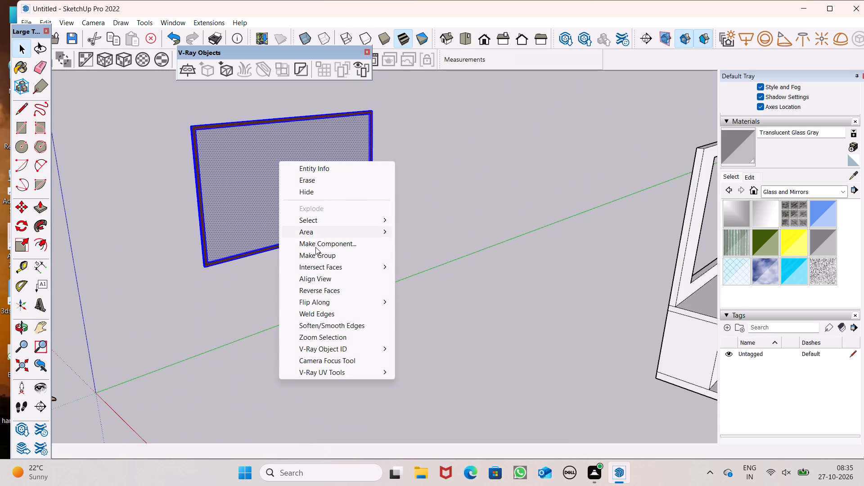
pyautogui.click(315, 256)
# Move the window group by its lower corner nearest the kitchen to the lower inner corner of the left wall's opening.
pyautogui.scroll(-6, 389, 256)
pyautogui.press('m')
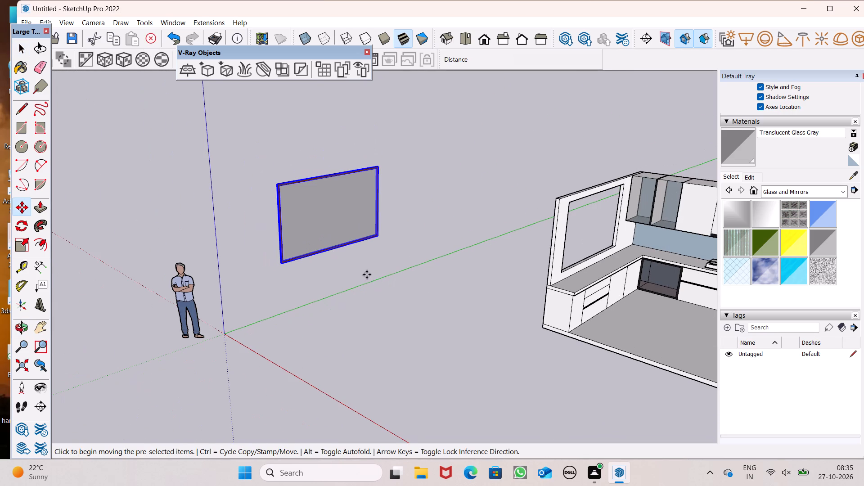
pyautogui.press('Return')
pyautogui.scroll(-3, 342, 277)
pyautogui.moveTo(453, 288); pyautogui.dragTo(381, 283, button='middle')
pyautogui.scroll(2, 533, 262)
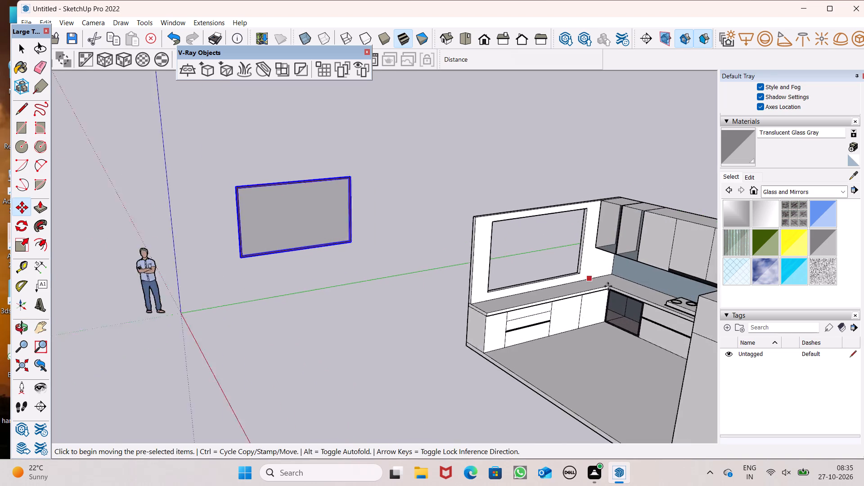
pyautogui.scroll(2, 608, 286)
pyautogui.moveTo(625, 311); pyautogui.dragTo(577, 337, button='middle')
pyautogui.scroll(1, 577, 337)
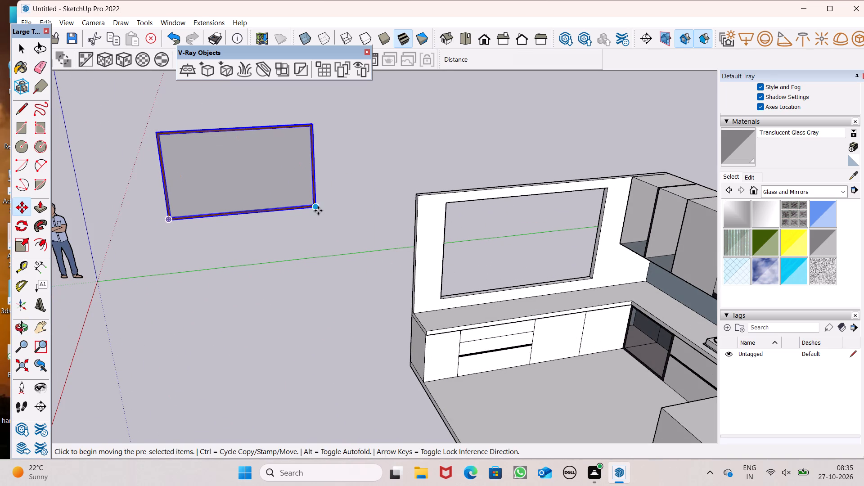
pyautogui.moveTo(318, 207); pyautogui.dragTo(585, 281)
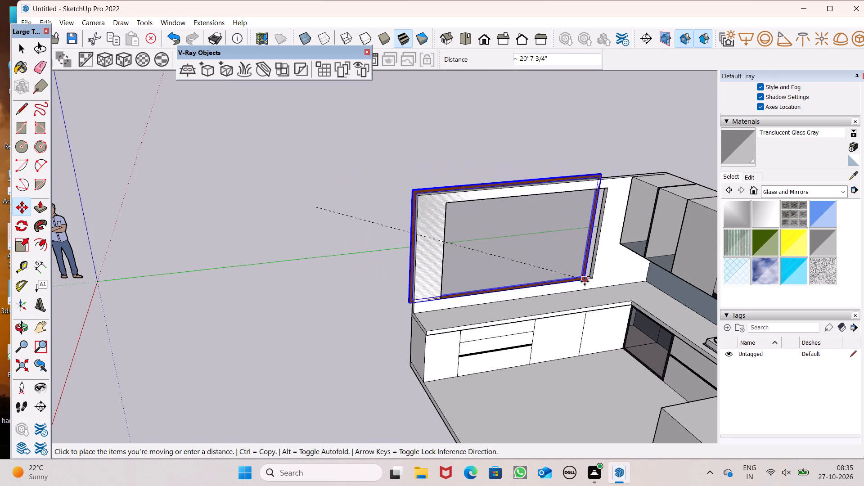
pyautogui.moveTo(585, 281); pyautogui.dragTo(589, 280)
# Scale the window group down uniformly to about 0.87 from its upper outer corner to match the wall opening's height.
pyautogui.scroll(4, 608, 269)
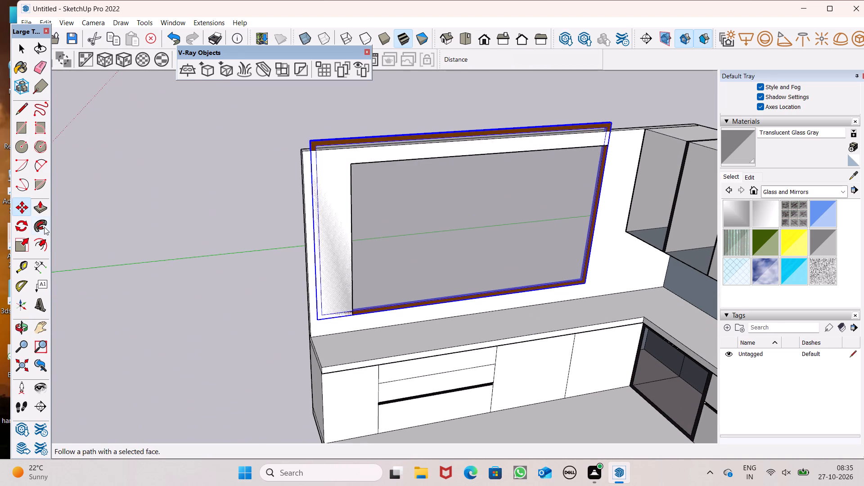
pyautogui.click(19, 245)
pyautogui.scroll(5, 252, 145)
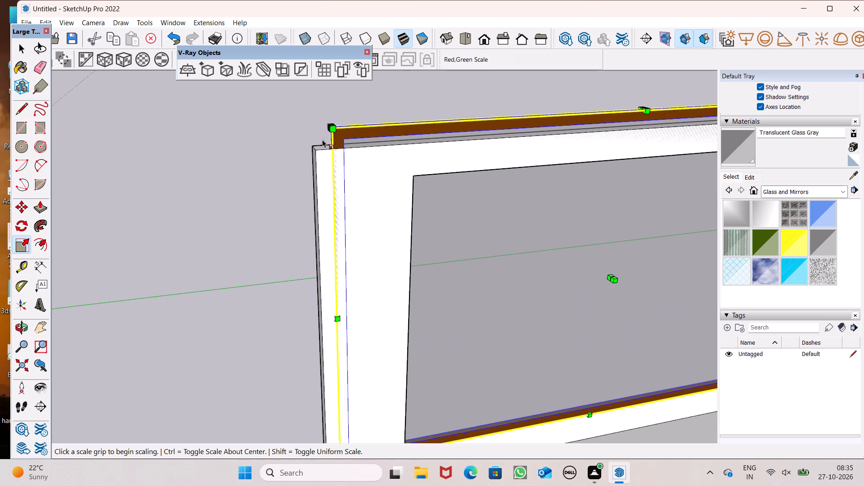
pyautogui.moveTo(329, 132); pyautogui.dragTo(407, 201)
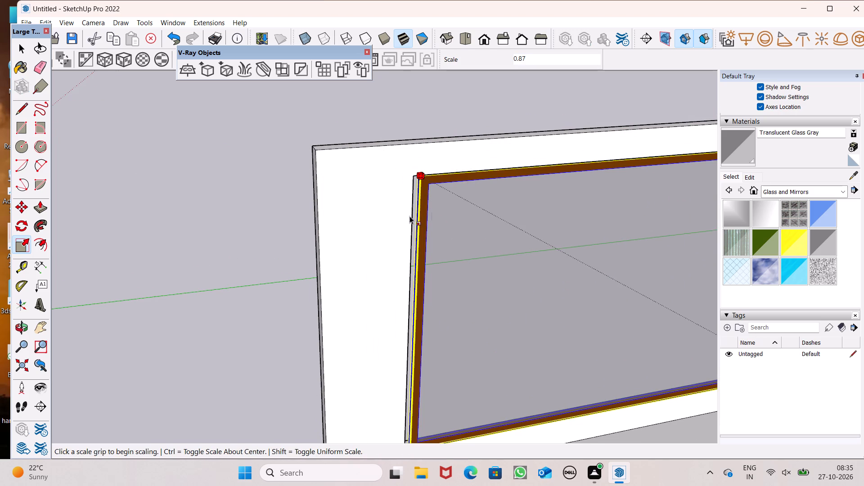
pyautogui.scroll(-6, 354, 233)
pyautogui.click(388, 99)
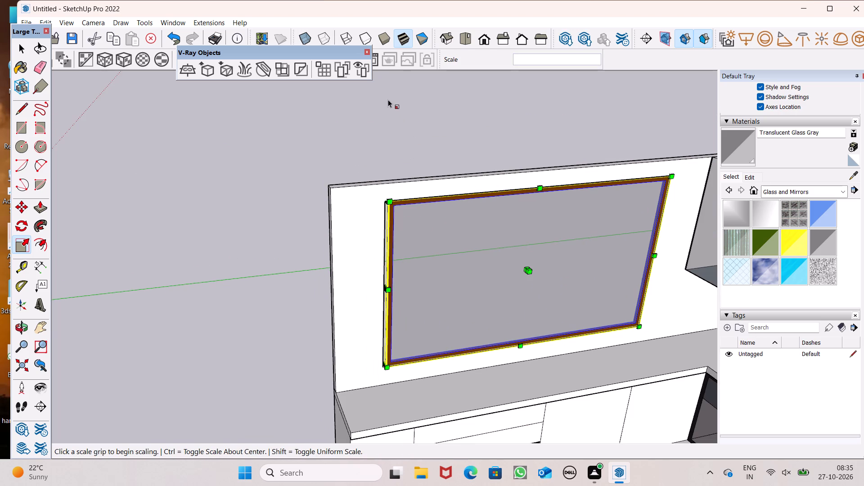
# Stretch the window group along the green axis by about 1.02 so its frame meets the opening's outer side edge.
pyautogui.press('space')
pyautogui.click(388, 109)
pyautogui.scroll(5, 464, 237)
pyautogui.click(434, 239)
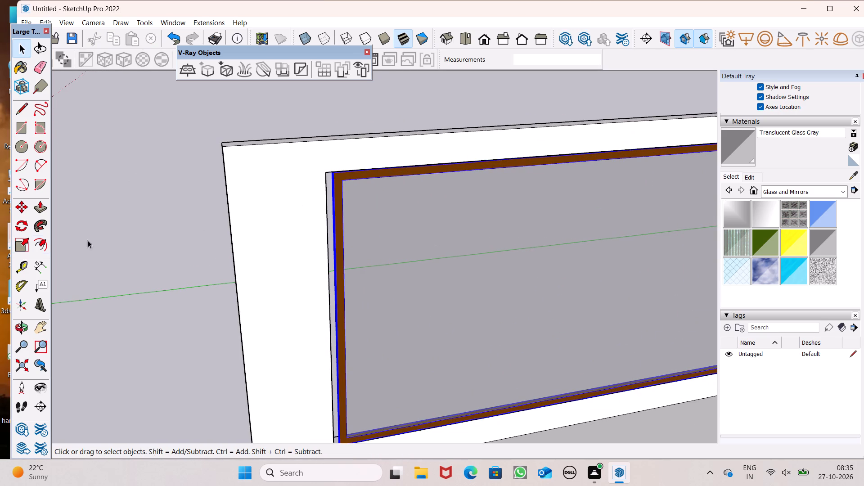
pyautogui.click(27, 242)
pyautogui.scroll(6, 256, 375)
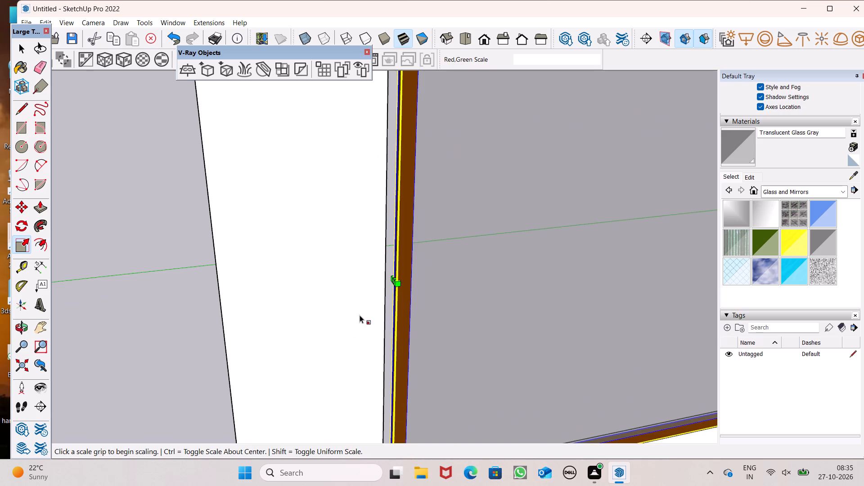
pyautogui.scroll(6, 364, 304)
pyautogui.moveTo(416, 261); pyautogui.dragTo(380, 260)
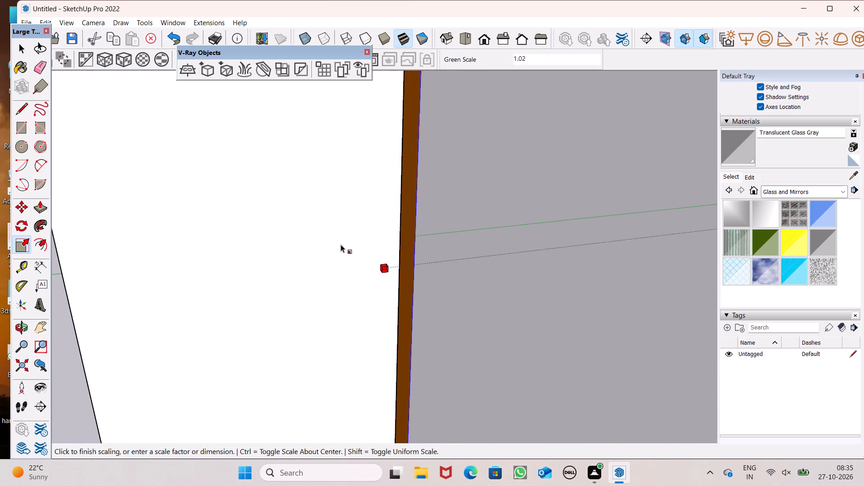
pyautogui.scroll(-7, 212, 247)
pyautogui.press('space')
pyautogui.scroll(-7, 241, 278)
pyautogui.click(55, 215)
pyautogui.click(110, 211)
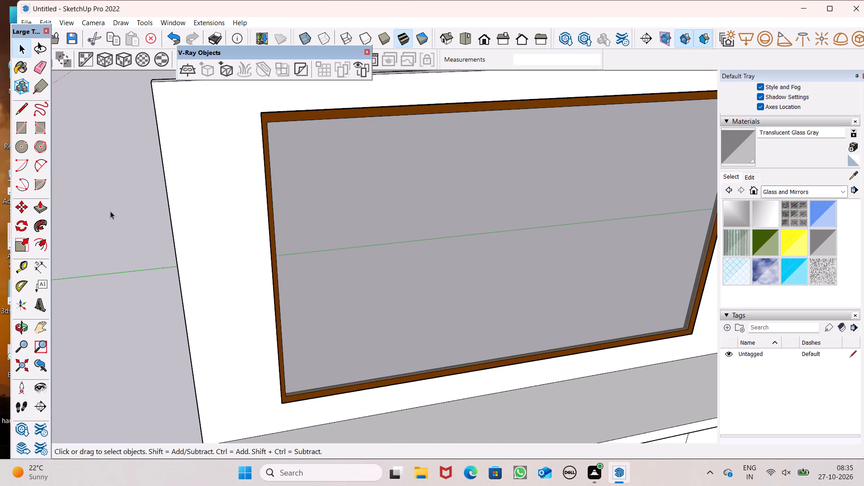
pyautogui.scroll(-7, 107, 214)
pyautogui.scroll(-4, 142, 231)
pyautogui.click(221, 157)
# Examine the fitted window and the countertop beneath it from inside the kitchen.
pyautogui.moveTo(275, 283); pyautogui.dragTo(303, 310, button='middle')
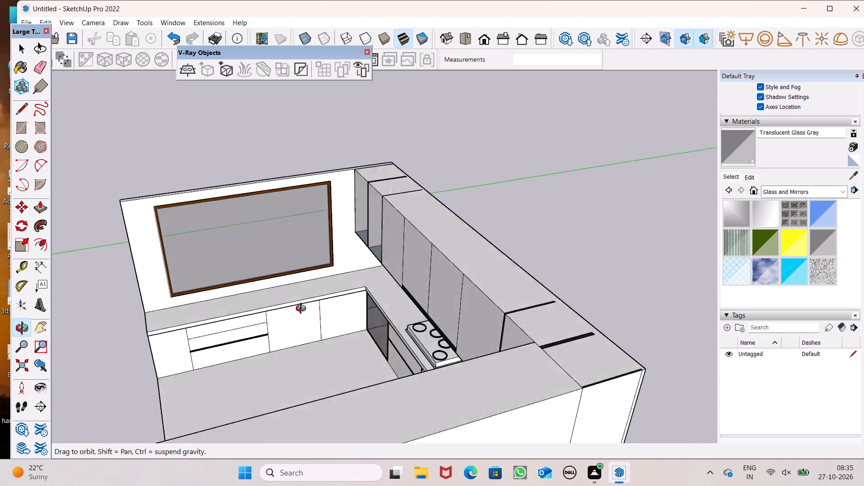
pyautogui.moveTo(303, 310); pyautogui.dragTo(295, 318, button='middle')
pyautogui.scroll(4, 291, 319)
pyautogui.moveTo(288, 316); pyautogui.dragTo(258, 301, button='middle')
pyautogui.scroll(6, 260, 303)
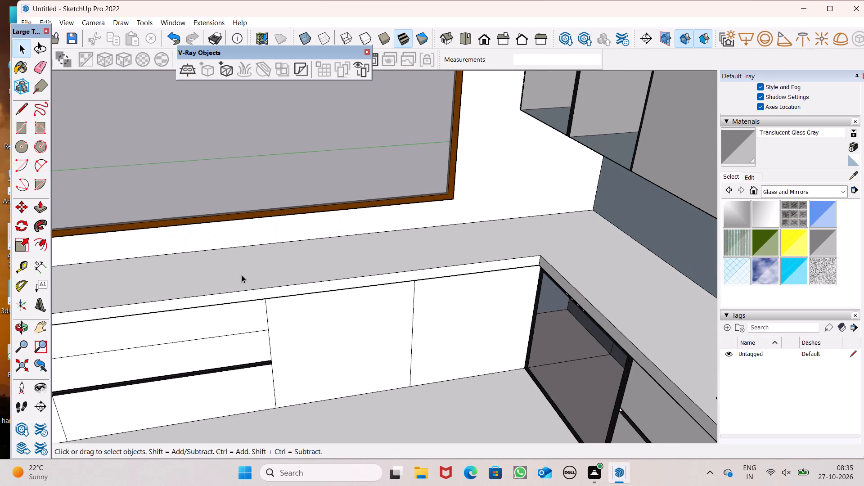
pyautogui.scroll(5, 191, 220)
pyautogui.scroll(-5, 256, 246)
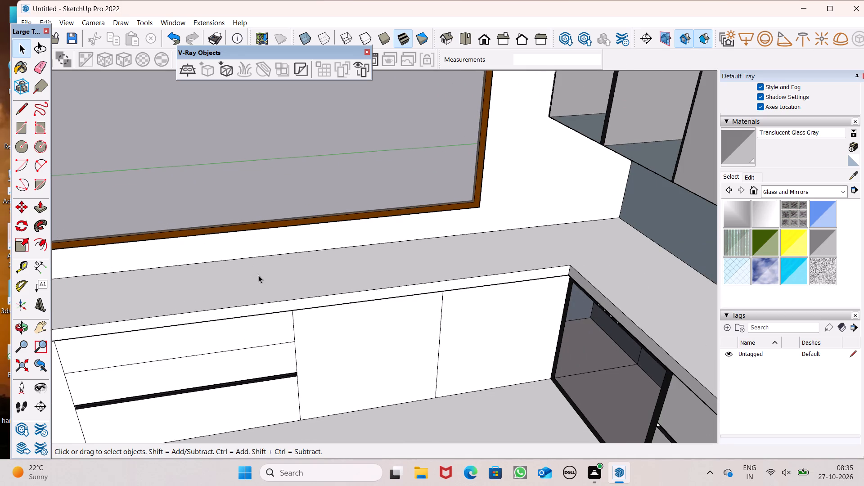
pyautogui.scroll(-1, 355, 238)
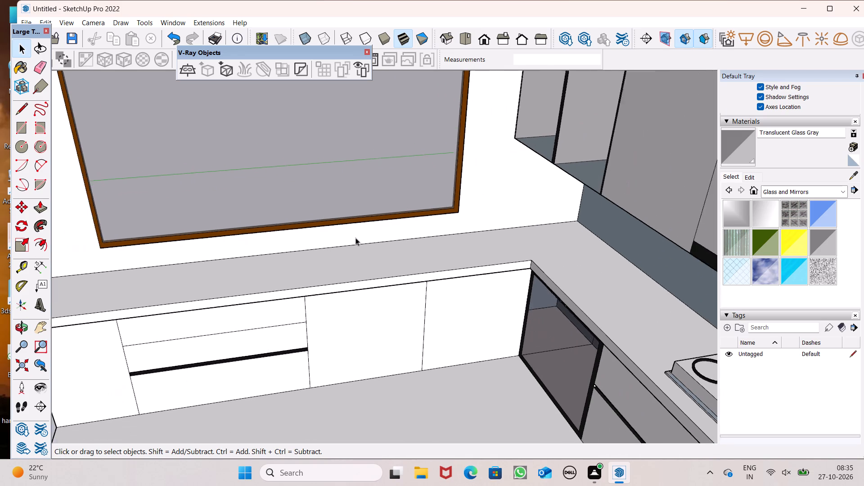
pyautogui.scroll(-2, 355, 238)
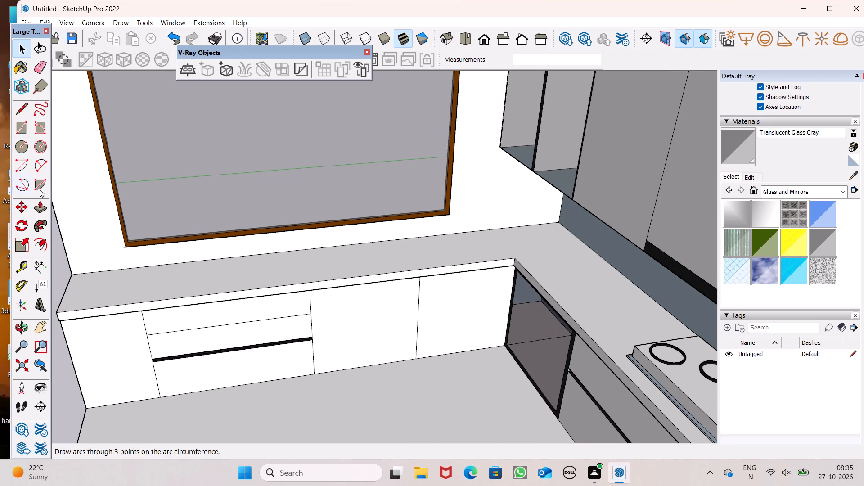
# Draw a sink rectangle about 2' 4 5/8" by 1' 5 3/16" on the countertop beneath the window.
pyautogui.click(22, 146)
pyautogui.scroll(5, 183, 265)
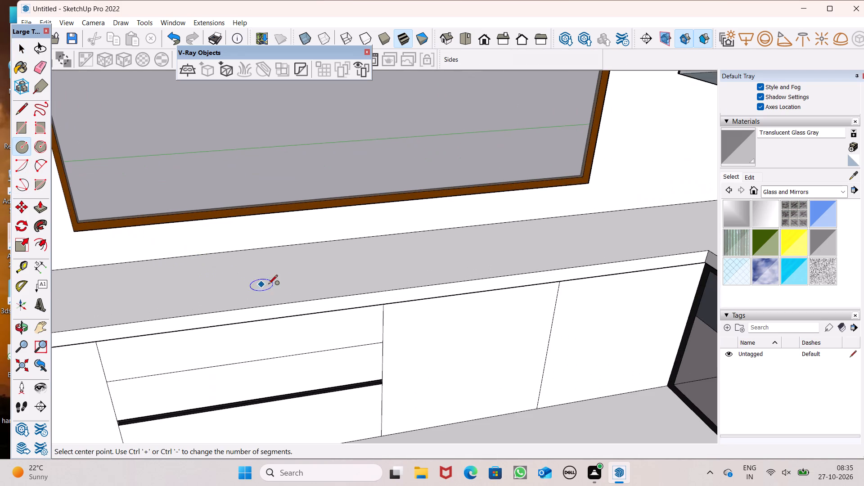
pyautogui.moveTo(315, 287); pyautogui.dragTo(268, 310, button='middle')
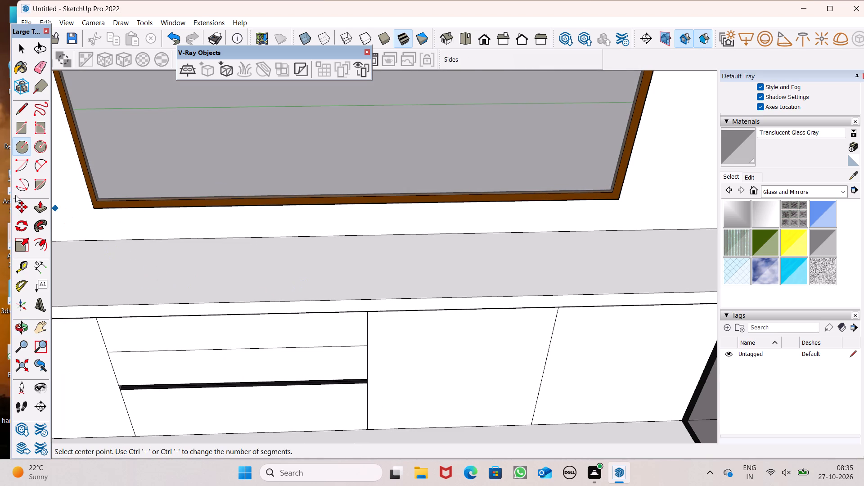
pyautogui.click(18, 130)
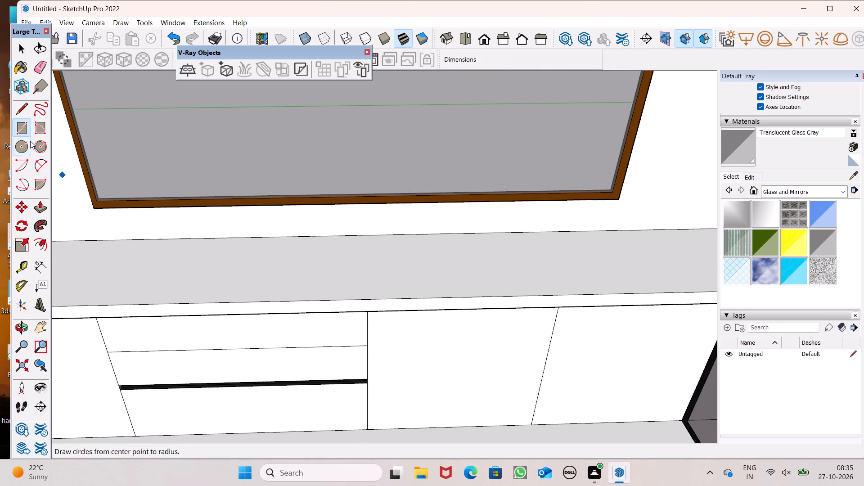
pyautogui.moveTo(383, 244); pyautogui.dragTo(389, 251)
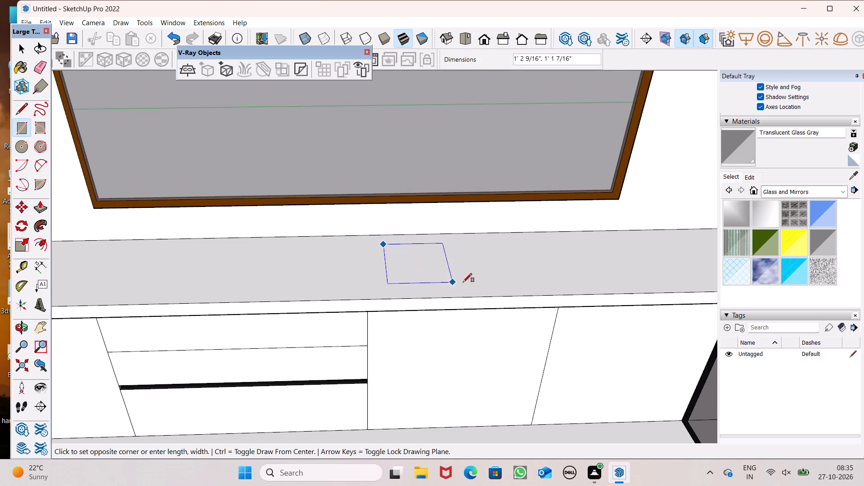
pyautogui.click(532, 288)
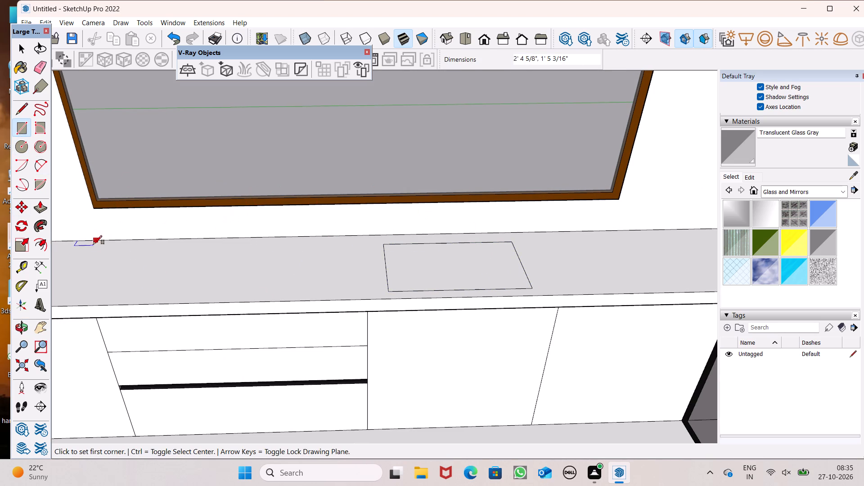
# Push the sink rectangle down about 6 15/16" into the countertop to form the basin.
pyautogui.click(41, 211)
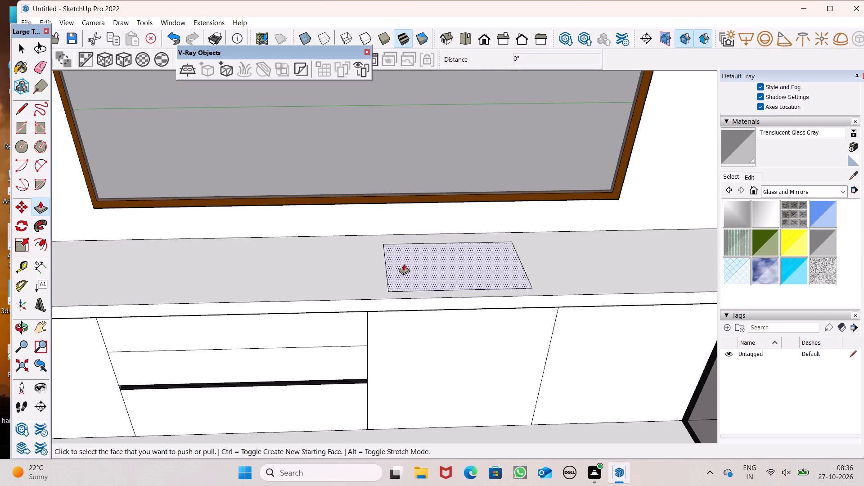
pyautogui.moveTo(425, 270); pyautogui.dragTo(426, 297)
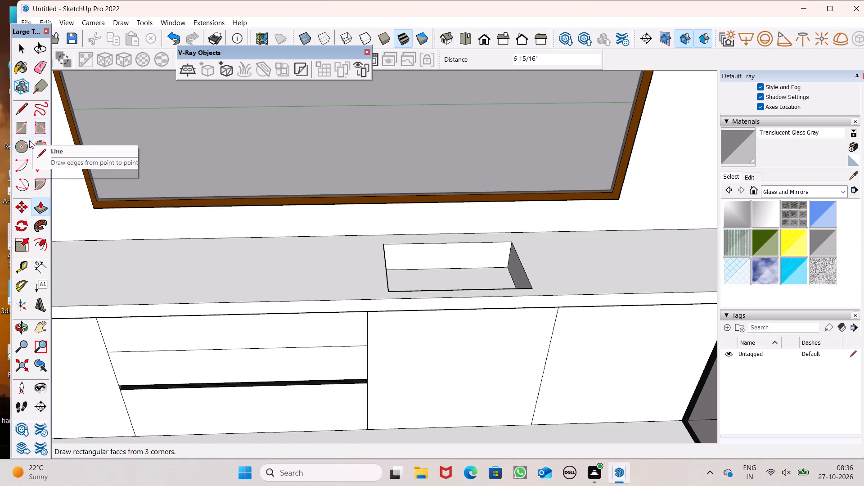
# Draw a circle of about 13/16" radius on the countertop strip between the basin and the window wall.
pyautogui.click(23, 151)
pyautogui.scroll(7, 378, 211)
pyautogui.scroll(7, 470, 244)
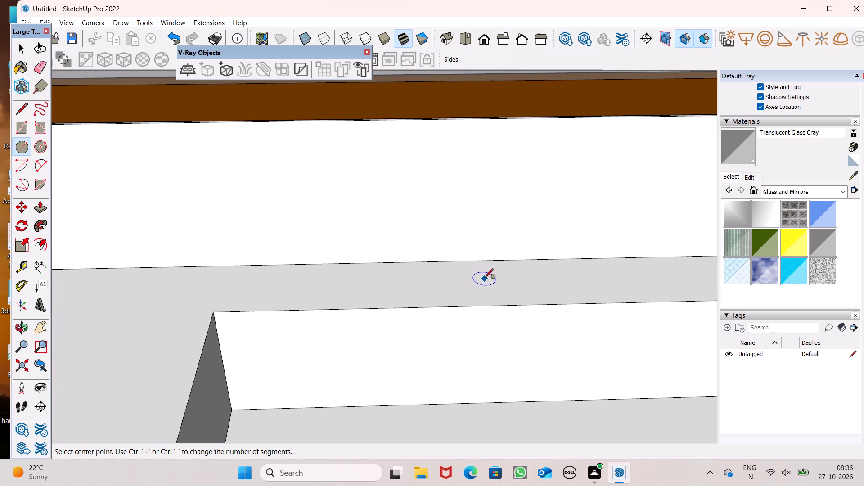
pyautogui.click(484, 278)
pyautogui.click(497, 285)
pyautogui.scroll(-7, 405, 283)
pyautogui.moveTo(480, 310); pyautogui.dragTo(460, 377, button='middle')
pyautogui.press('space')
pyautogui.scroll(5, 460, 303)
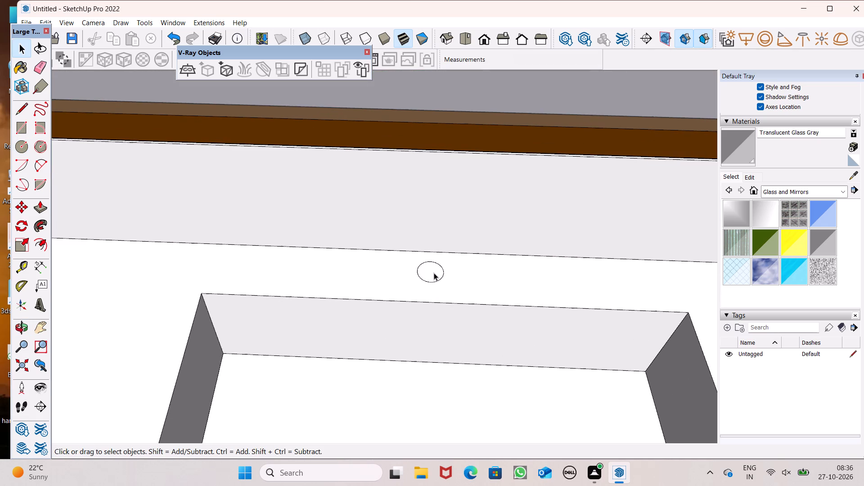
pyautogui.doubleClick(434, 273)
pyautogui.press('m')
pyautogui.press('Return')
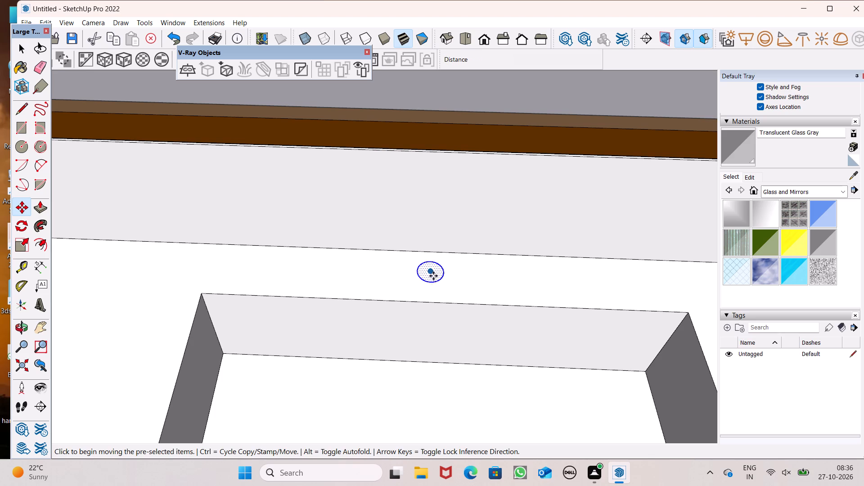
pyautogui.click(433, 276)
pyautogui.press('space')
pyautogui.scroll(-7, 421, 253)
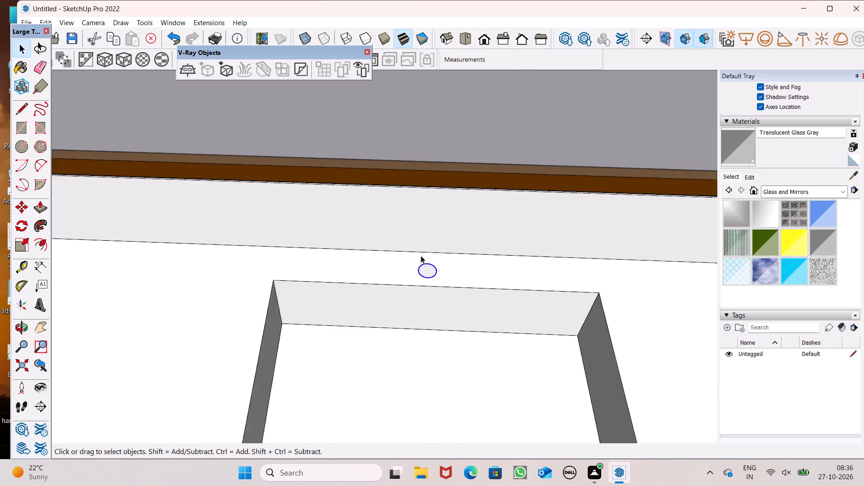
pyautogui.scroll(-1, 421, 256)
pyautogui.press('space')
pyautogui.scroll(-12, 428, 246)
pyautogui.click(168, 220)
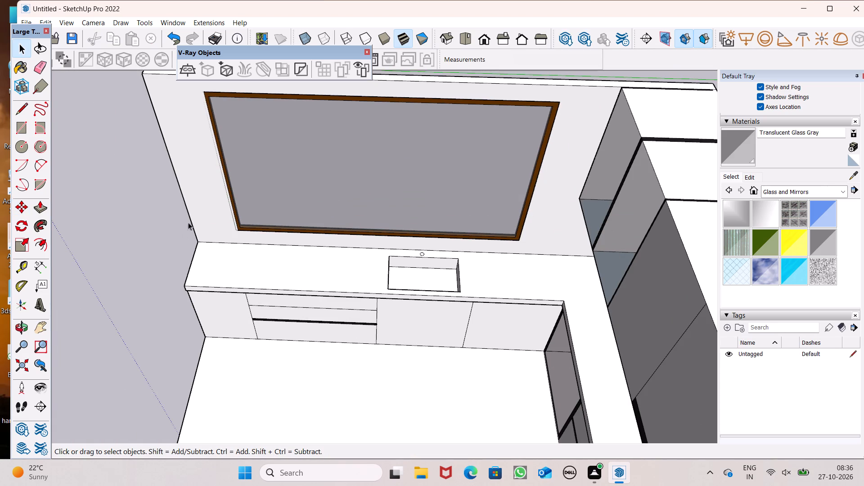
# Draw a vertical line about 6" tall upward from the centre of the small circle behind the sink.
pyautogui.click(24, 108)
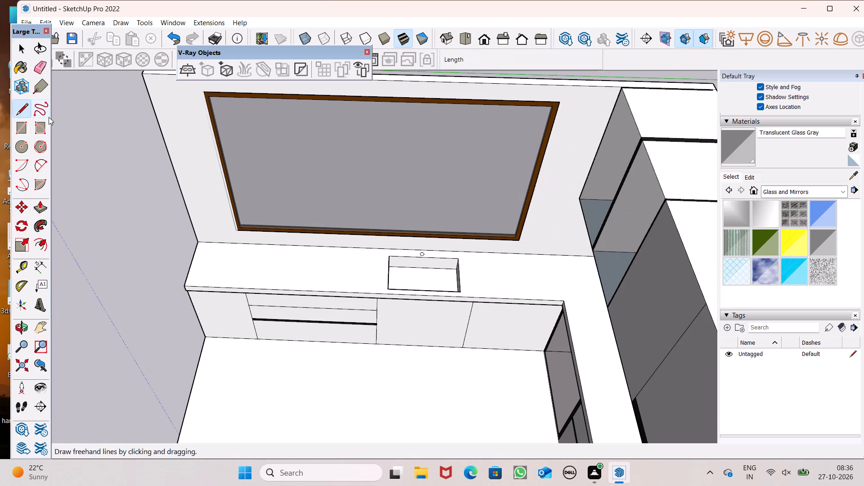
pyautogui.scroll(1, 534, 223)
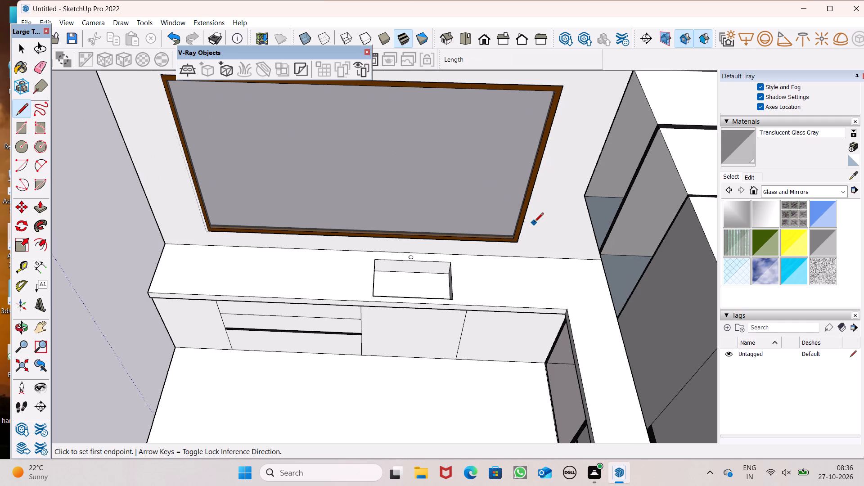
pyautogui.scroll(1, 539, 220)
pyautogui.scroll(5, 421, 256)
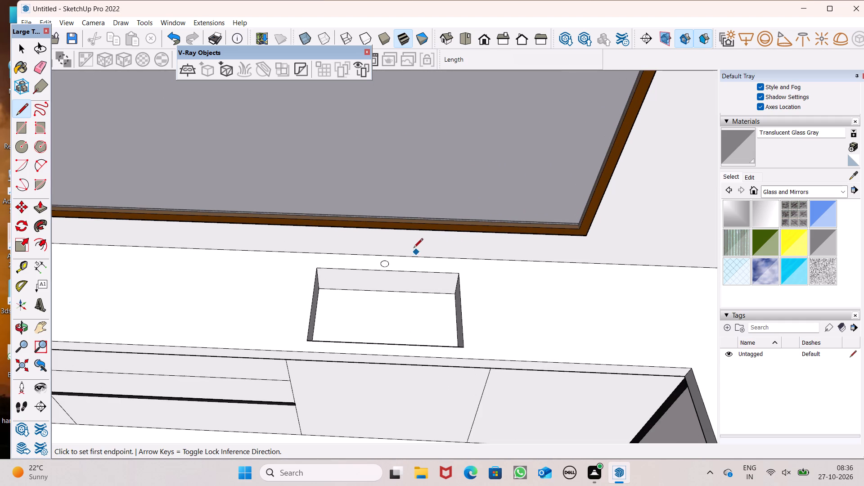
pyautogui.scroll(4, 407, 237)
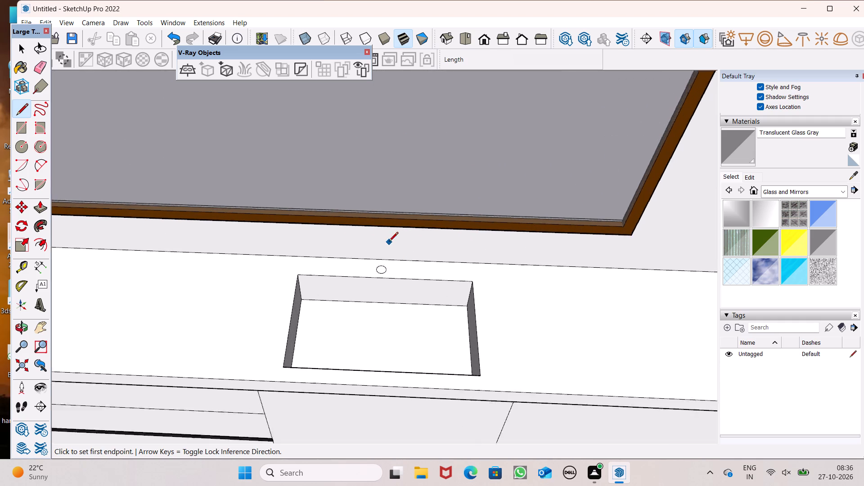
pyautogui.scroll(4, 389, 242)
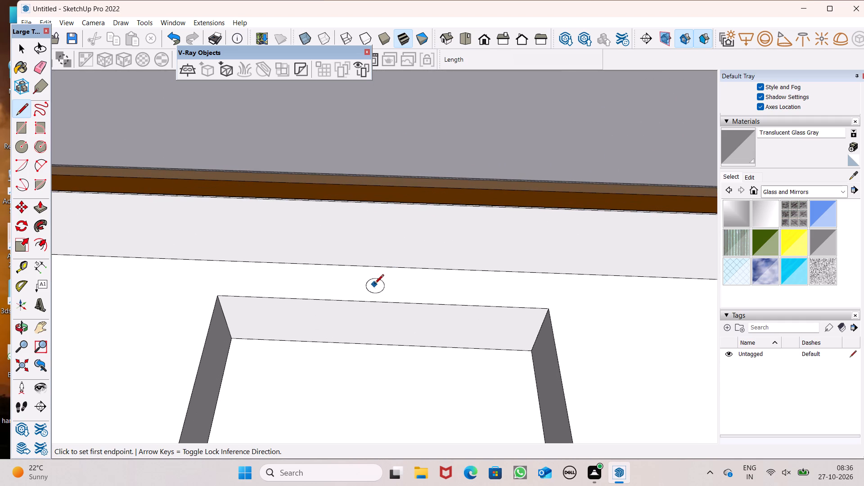
pyautogui.scroll(8, 376, 287)
pyautogui.middleClick(376, 287)
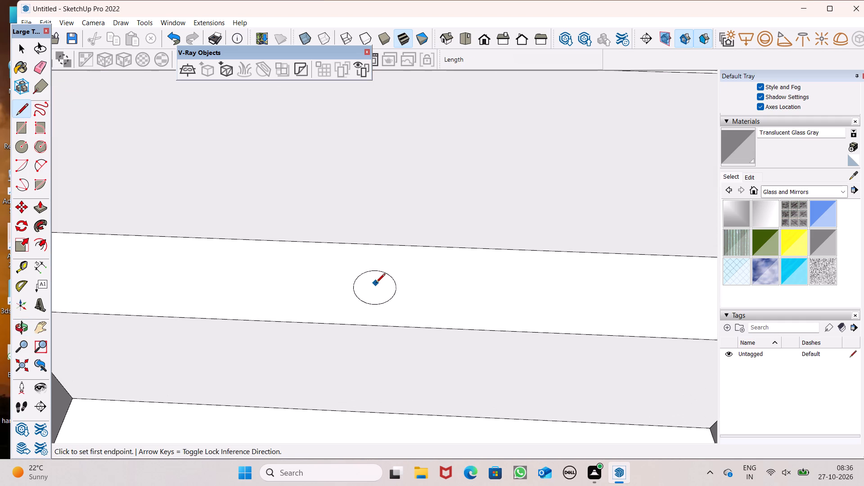
pyautogui.click(375, 286)
pyautogui.moveTo(382, 275); pyautogui.dragTo(387, 250, button='middle')
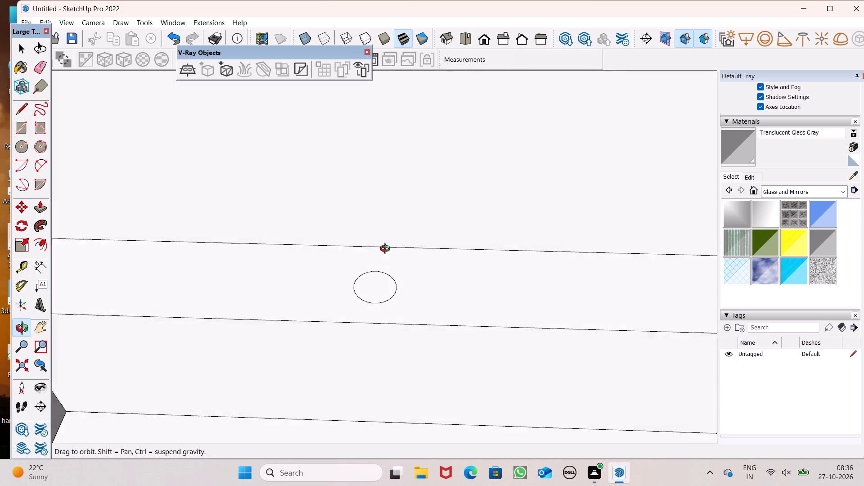
pyautogui.moveTo(387, 250); pyautogui.dragTo(400, 132, button='middle')
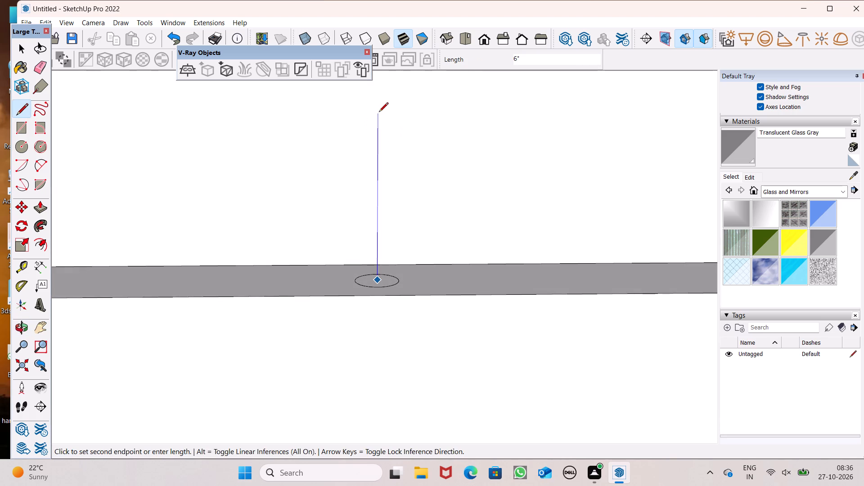
pyautogui.click(379, 112)
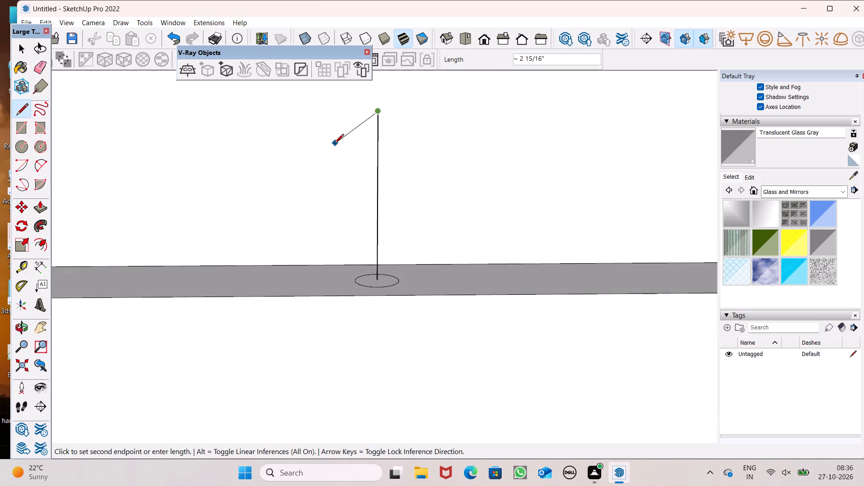
pyautogui.press('space')
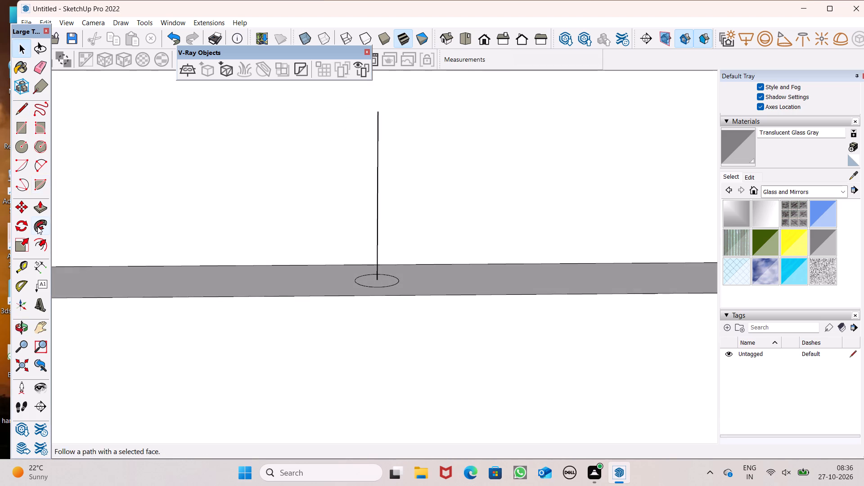
# Draw an arc from the line's top toward the basin, spanning about 1 1/2" with an upward bulge of about 9/16".
pyautogui.click(37, 165)
pyautogui.moveTo(374, 181); pyautogui.dragTo(562, 207, button='middle')
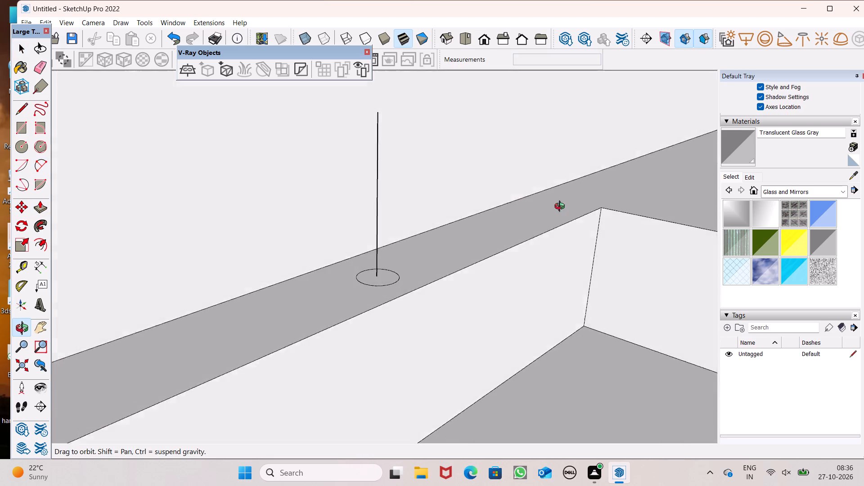
pyautogui.moveTo(562, 207); pyautogui.dragTo(653, 202, button='middle')
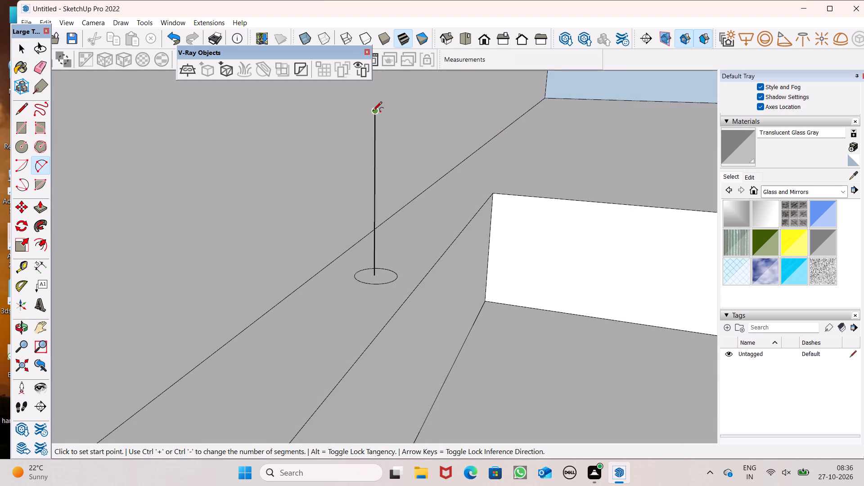
pyautogui.click(373, 112)
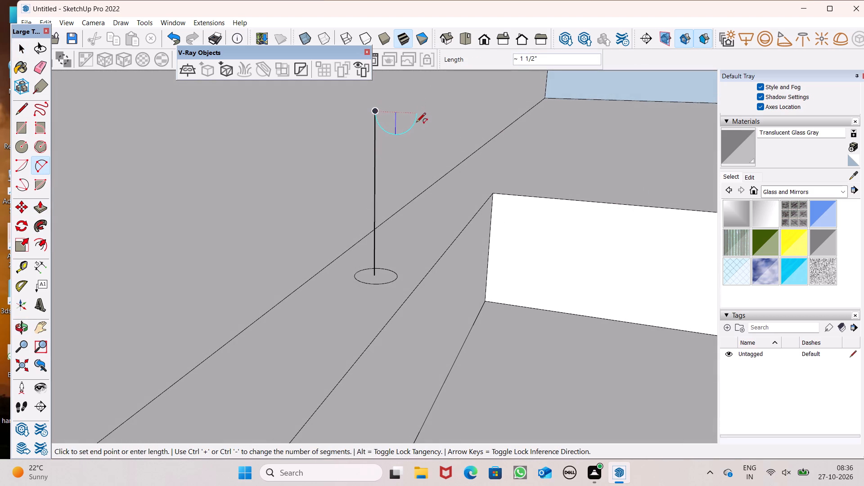
pyautogui.click(416, 121)
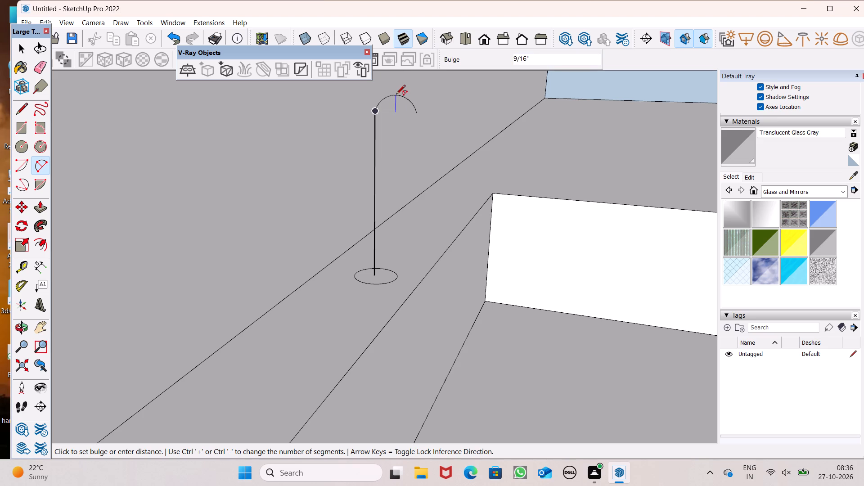
pyautogui.click(396, 94)
pyautogui.press('space')
pyautogui.press('space')
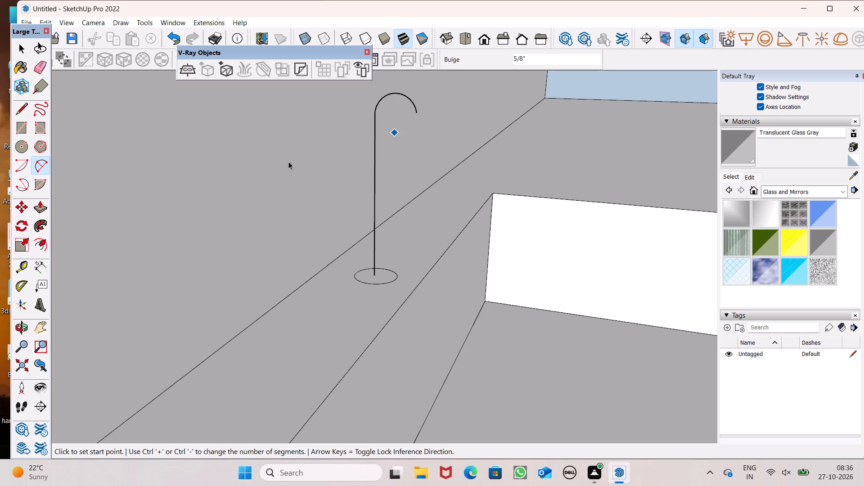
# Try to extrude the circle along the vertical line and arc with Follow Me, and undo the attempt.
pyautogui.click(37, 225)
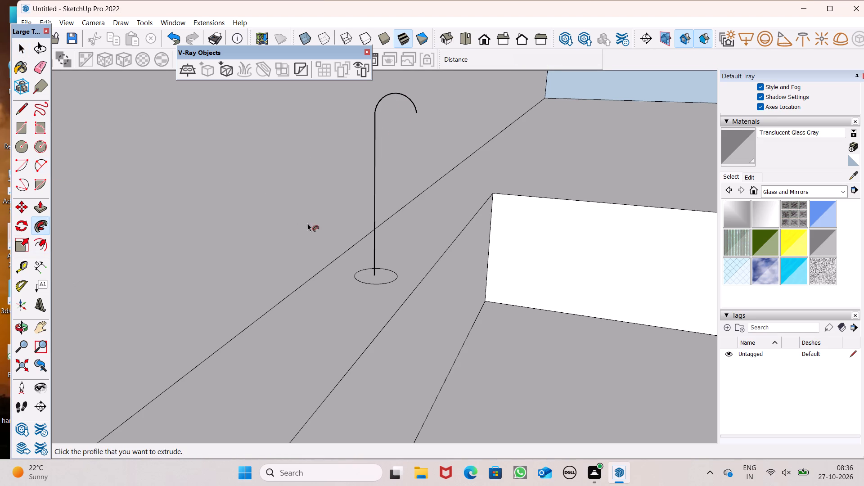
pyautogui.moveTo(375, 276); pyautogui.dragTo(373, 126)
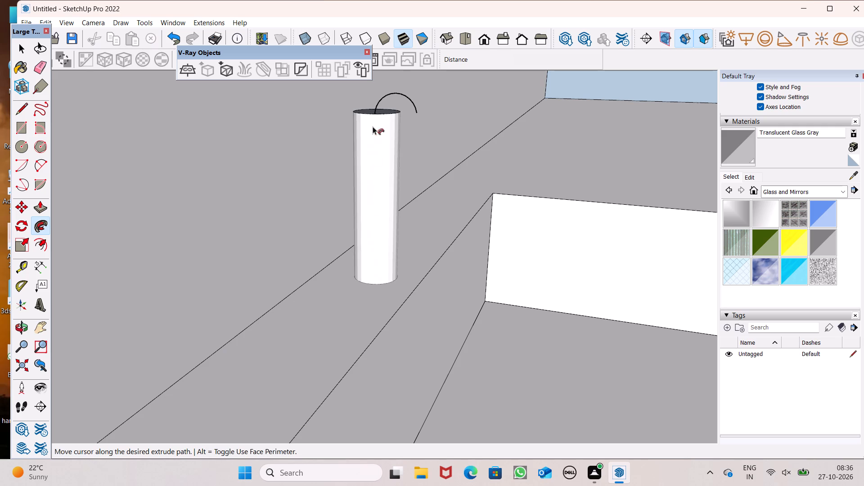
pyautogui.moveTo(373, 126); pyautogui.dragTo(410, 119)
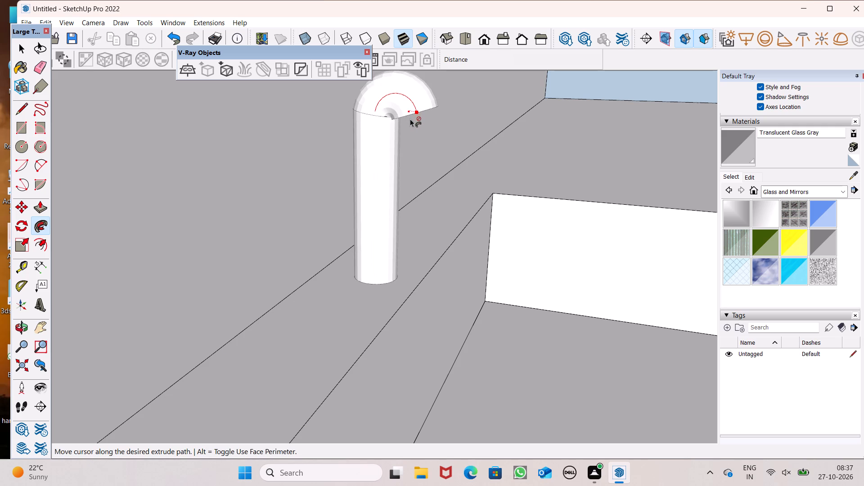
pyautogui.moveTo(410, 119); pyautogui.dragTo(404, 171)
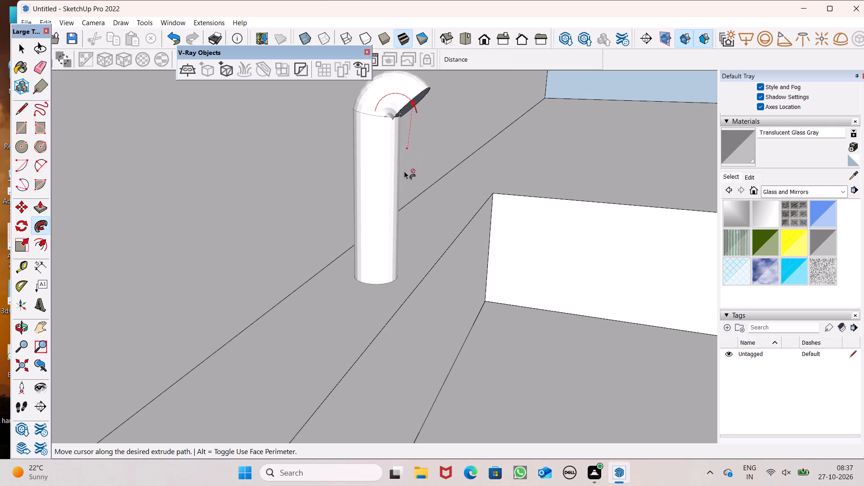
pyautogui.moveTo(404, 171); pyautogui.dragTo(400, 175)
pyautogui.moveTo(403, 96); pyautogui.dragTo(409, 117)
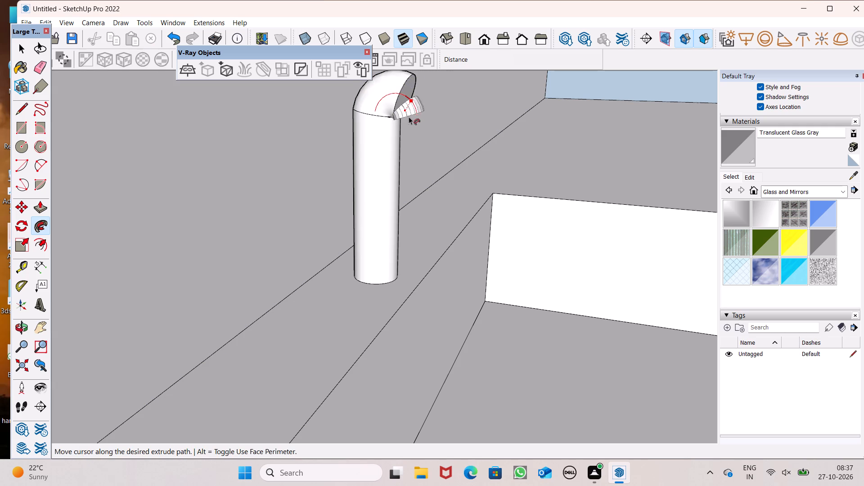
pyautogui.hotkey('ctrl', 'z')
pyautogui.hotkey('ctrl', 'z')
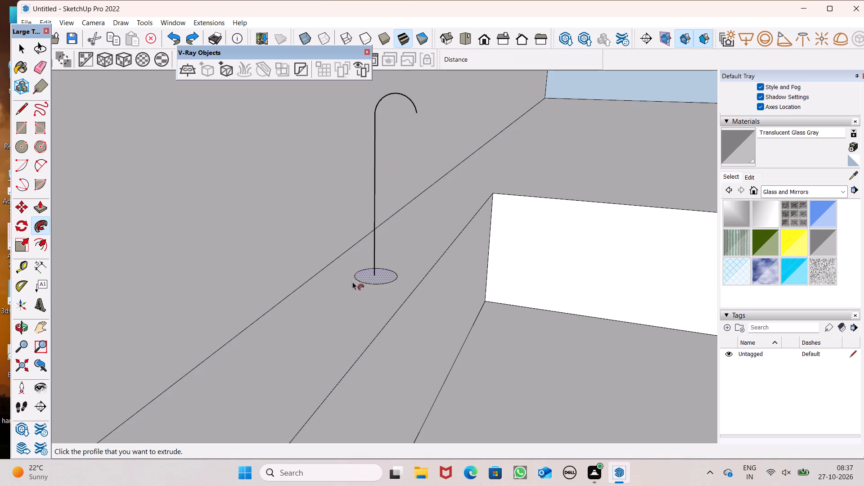
# Extrude the small circle behind the sink along the vertical line and arc with Follow Me to form the faucet.
pyautogui.moveTo(367, 275); pyautogui.dragTo(396, 97)
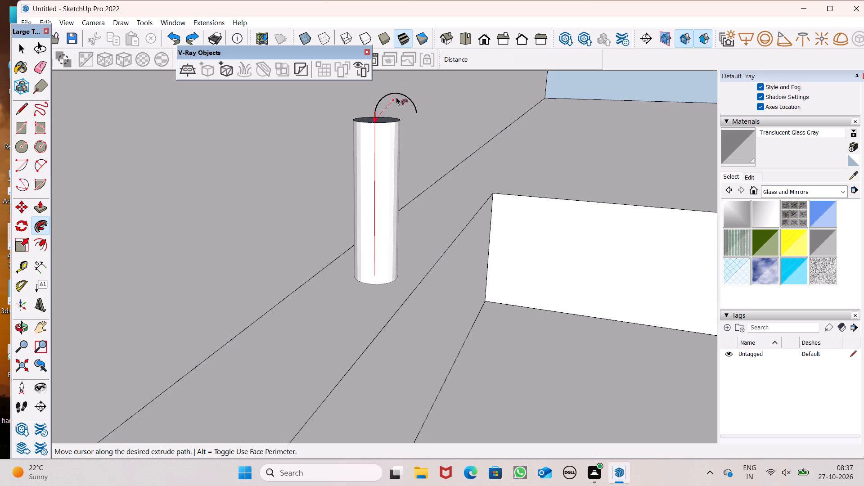
pyautogui.moveTo(396, 97); pyautogui.dragTo(387, 198)
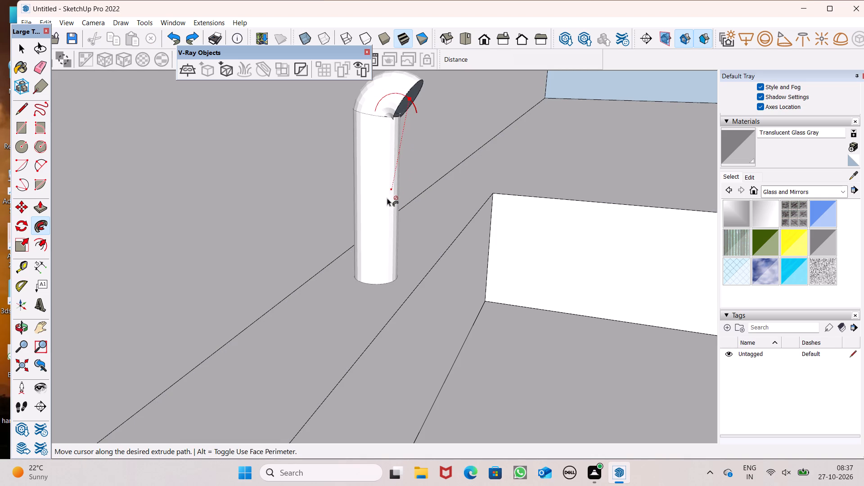
pyautogui.moveTo(387, 198); pyautogui.dragTo(415, 112)
pyautogui.press('space')
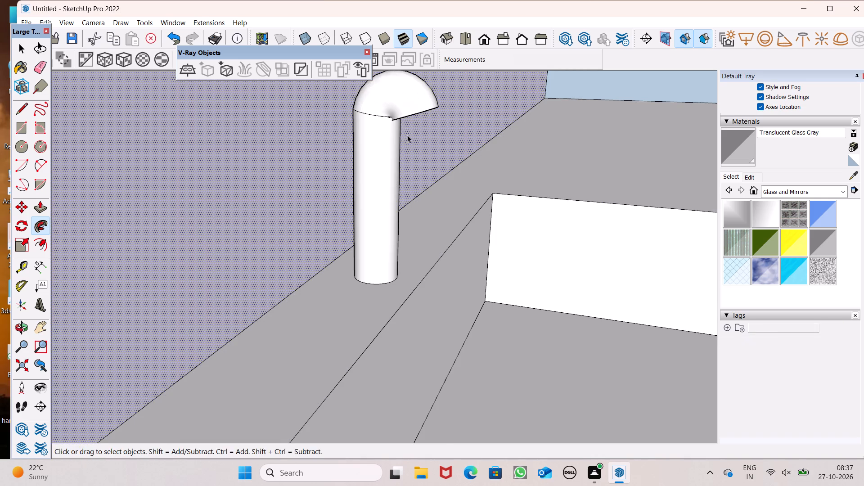
# Examine the faucet above the sink and the whole kitchen model from several angles.
pyautogui.scroll(-2, 407, 136)
pyautogui.moveTo(430, 161); pyautogui.dragTo(201, 130, button='middle')
pyautogui.scroll(-6, 346, 124)
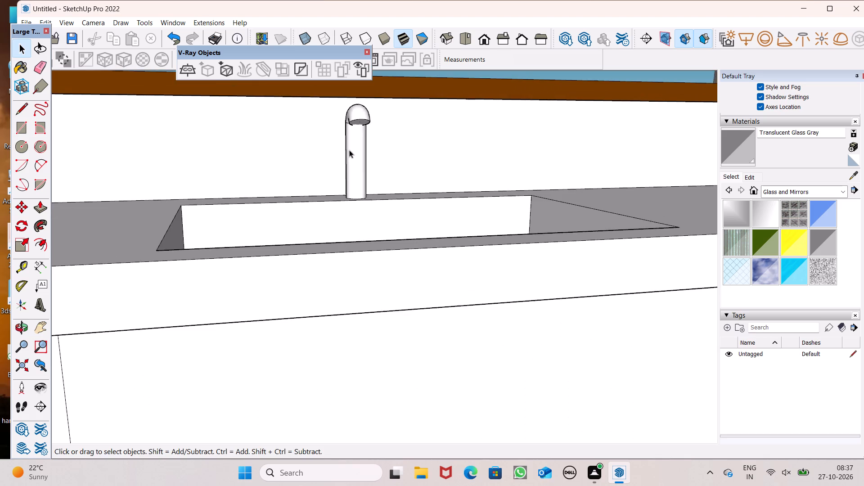
pyautogui.moveTo(351, 152); pyautogui.dragTo(315, 255, button='middle')
pyautogui.scroll(-11, 364, 185)
pyautogui.moveTo(400, 193); pyautogui.dragTo(381, 237, button='middle')
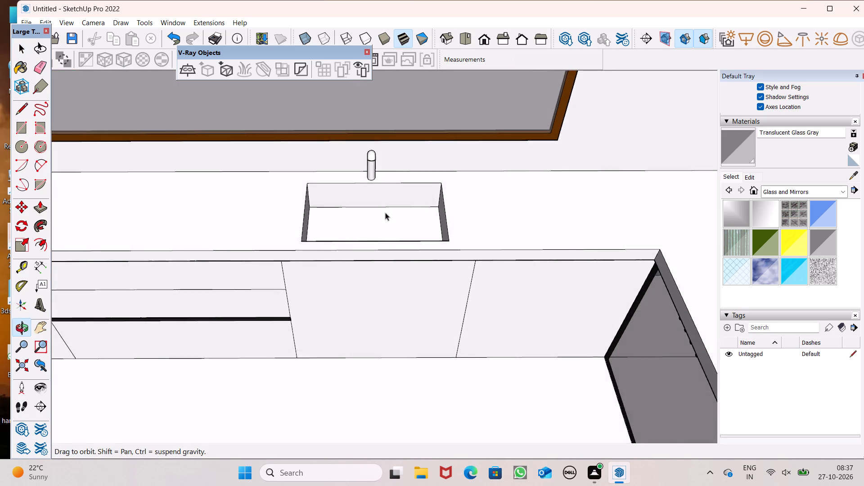
pyautogui.scroll(-13, 395, 172)
pyautogui.moveTo(391, 182); pyautogui.dragTo(616, 144, button='middle')
pyautogui.scroll(-3, 498, 152)
pyautogui.moveTo(464, 200); pyautogui.dragTo(481, 193, button='middle')
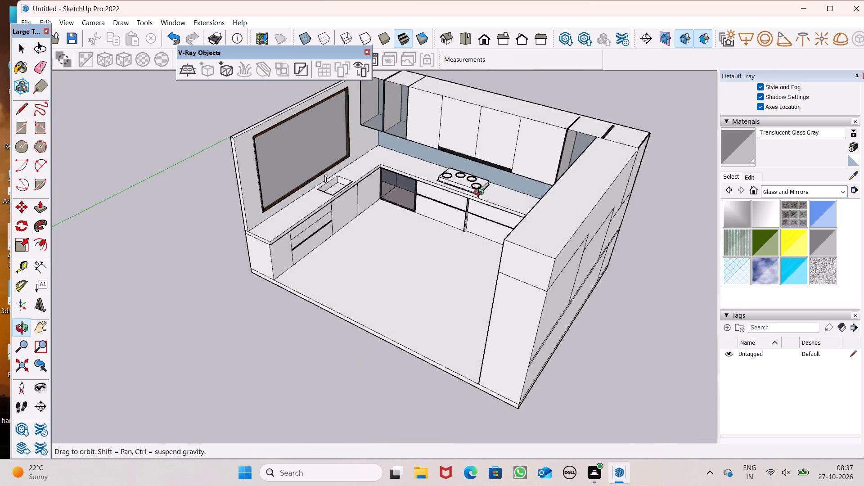
pyautogui.moveTo(481, 193); pyautogui.dragTo(616, 101, button='middle')
pyautogui.scroll(-1, 461, 257)
pyautogui.moveTo(486, 278); pyautogui.dragTo(450, 282, button='middle')
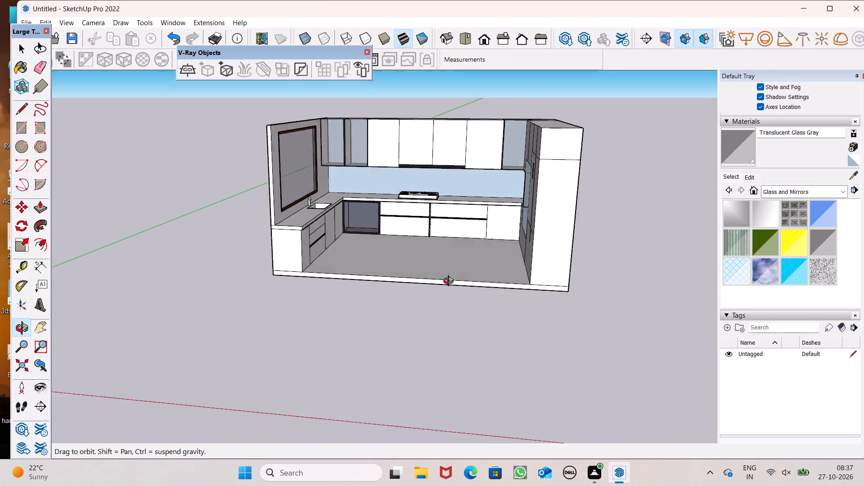
pyautogui.moveTo(450, 282); pyautogui.dragTo(480, 275, button='middle')
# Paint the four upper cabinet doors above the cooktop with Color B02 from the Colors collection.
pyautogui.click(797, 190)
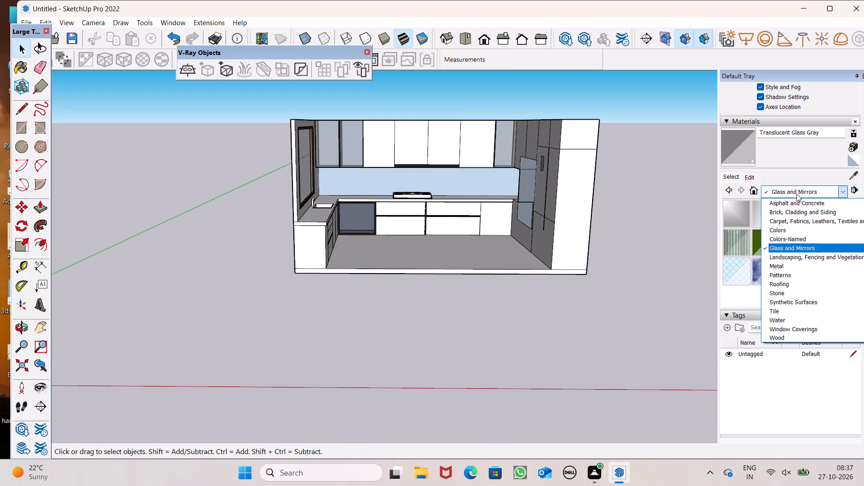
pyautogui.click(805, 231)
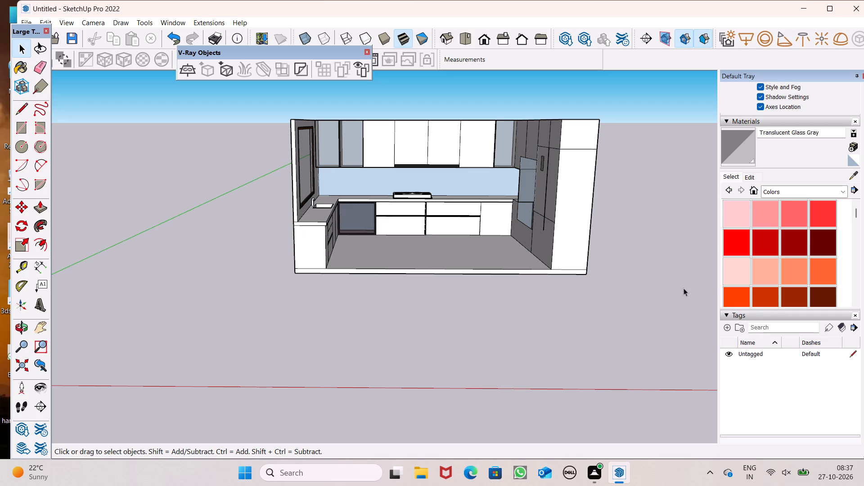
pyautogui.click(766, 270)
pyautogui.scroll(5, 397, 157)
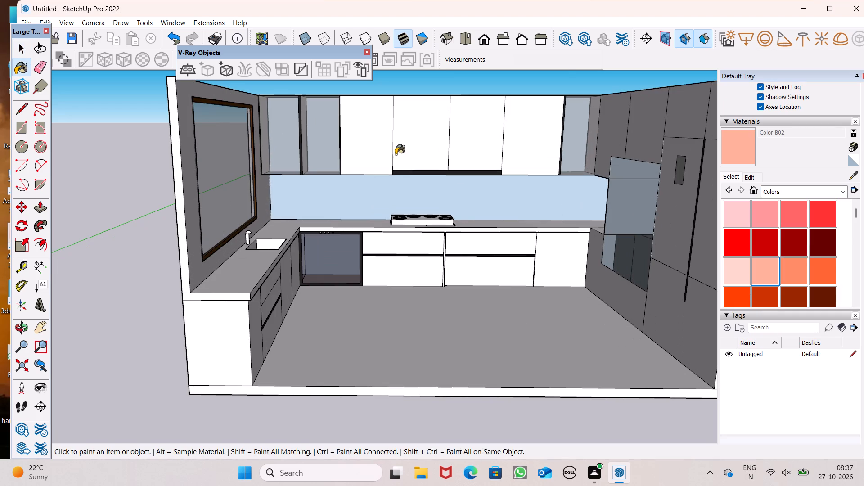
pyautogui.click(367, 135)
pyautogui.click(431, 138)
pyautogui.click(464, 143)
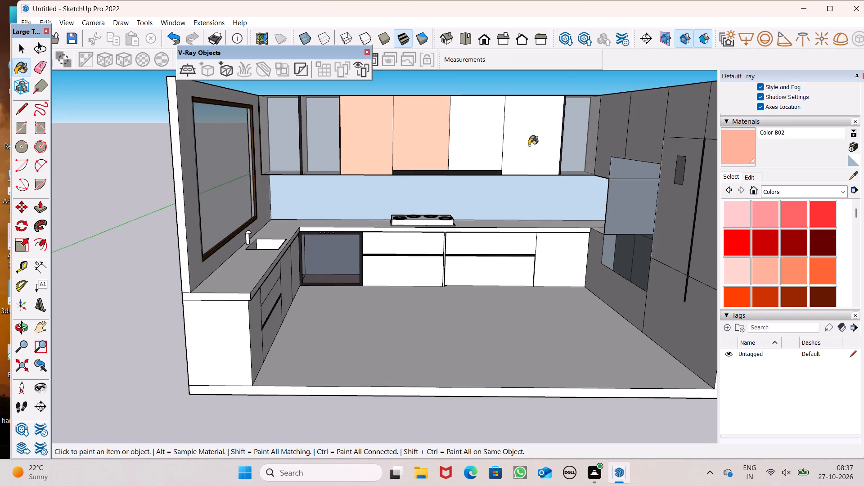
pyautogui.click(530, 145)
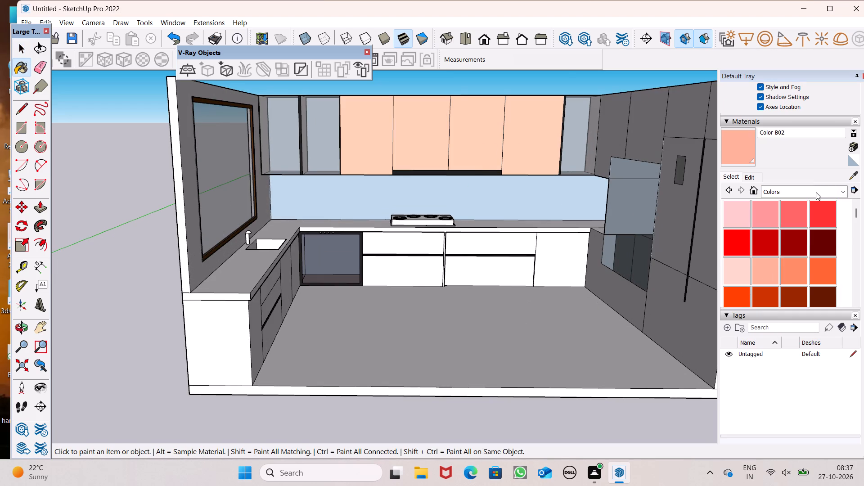
# Paint the four upper cabinet doors above the cooktop with 0012_Bisque from the Colors-Named collection.
pyautogui.click(816, 191)
pyautogui.click(814, 240)
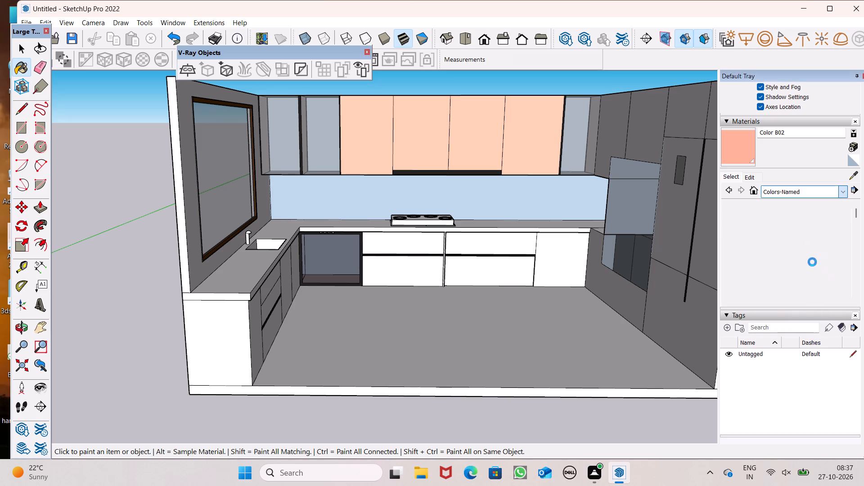
pyautogui.click(826, 282)
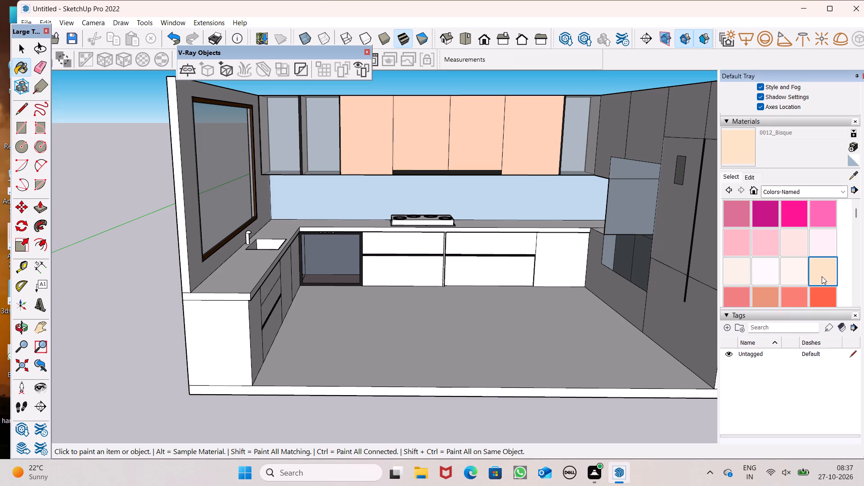
pyautogui.click(363, 134)
pyautogui.click(425, 129)
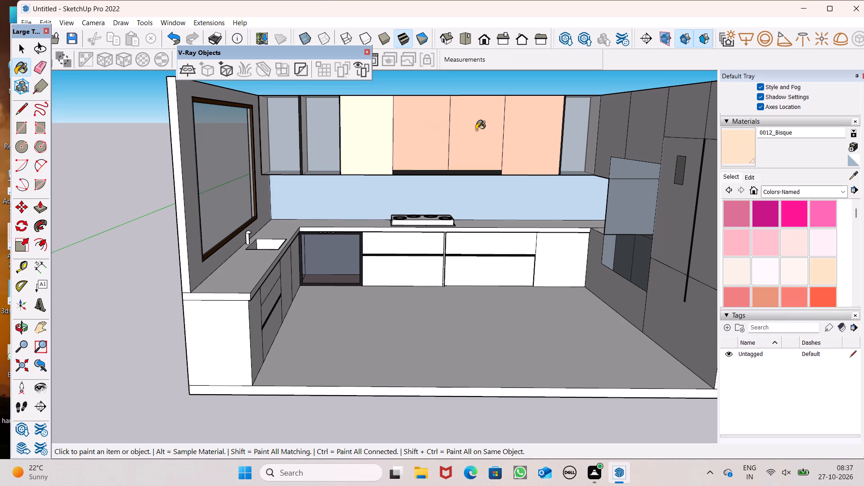
pyautogui.click(476, 130)
pyautogui.click(525, 131)
# Paint the four drawer fronts beneath the cooktop counter and the adjoining base cabinet door with 0012_Bisque.
pyautogui.moveTo(491, 208); pyautogui.dragTo(432, 222, button='middle')
pyautogui.scroll(5, 492, 259)
pyautogui.click(503, 235)
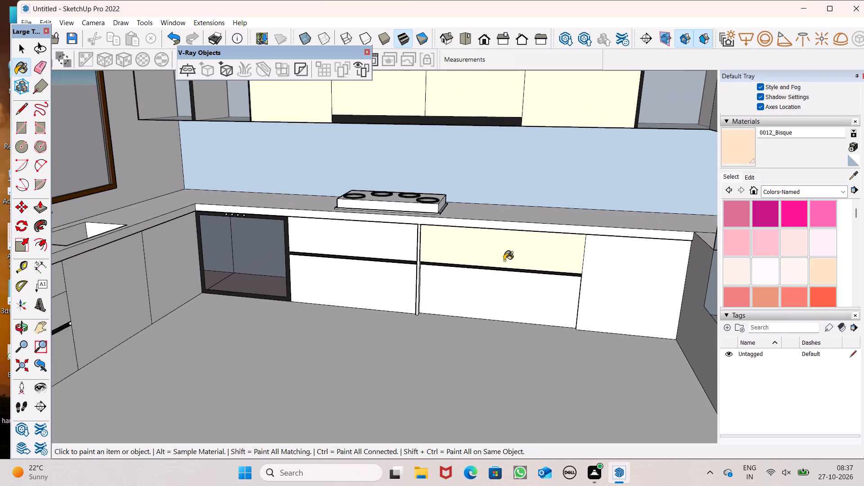
pyautogui.moveTo(504, 262); pyautogui.dragTo(505, 269)
pyautogui.click(494, 287)
pyautogui.moveTo(404, 248); pyautogui.dragTo(411, 260)
pyautogui.moveTo(399, 279); pyautogui.dragTo(407, 279)
pyautogui.click(614, 277)
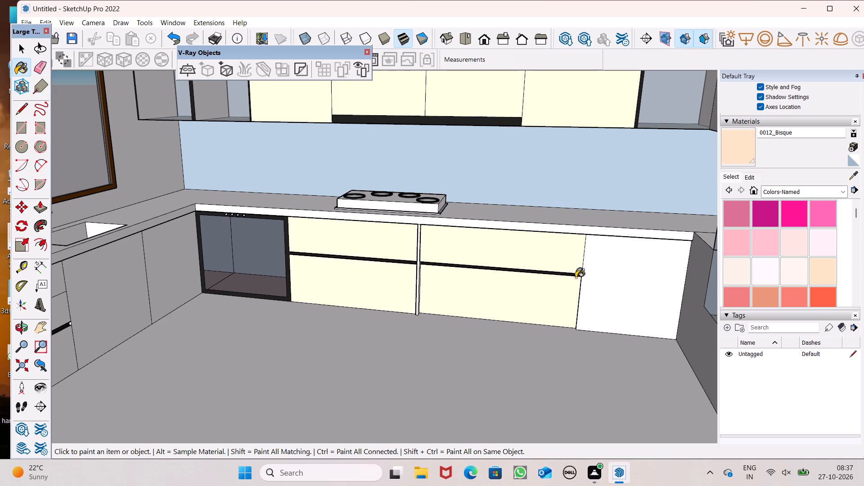
# Paint the sink-side base cabinet doors, drawer fronts and end panel with 0012_Bisque, undoing the stray fill on the glass-fronted appliance.
pyautogui.moveTo(550, 278); pyautogui.dragTo(644, 247, button='middle')
pyautogui.scroll(1, 644, 247)
pyautogui.scroll(-6, 482, 270)
pyautogui.moveTo(459, 288); pyautogui.dragTo(304, 321, button='middle')
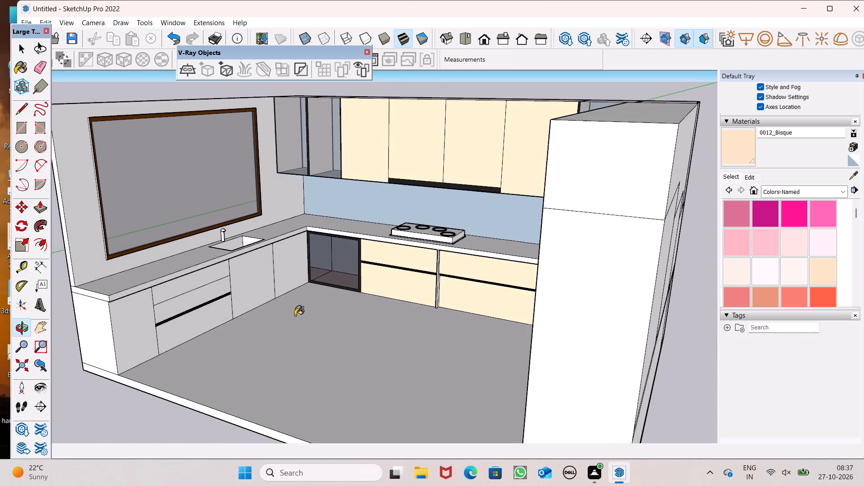
pyautogui.click(256, 278)
pyautogui.click(315, 263)
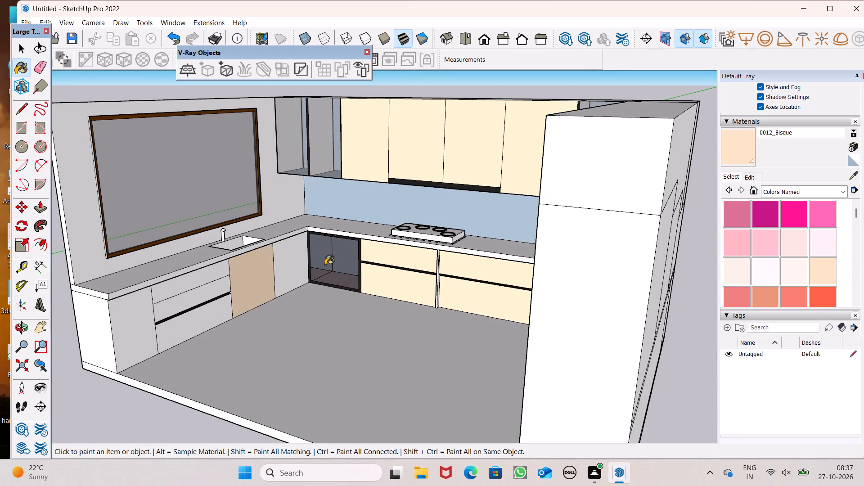
pyautogui.hotkey('ctrl', 'z')
pyautogui.click(292, 269)
pyautogui.scroll(6, 184, 299)
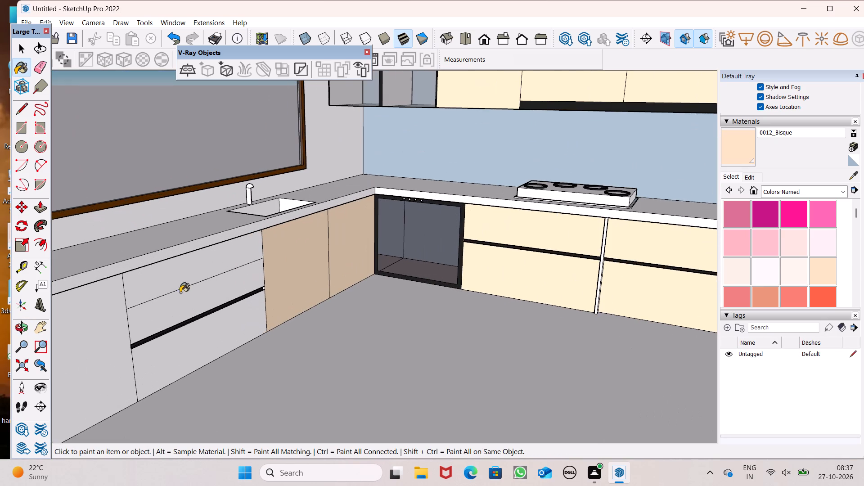
pyautogui.click(180, 278)
pyautogui.click(182, 302)
pyautogui.click(214, 355)
pyautogui.scroll(-5, 297, 243)
pyautogui.click(183, 322)
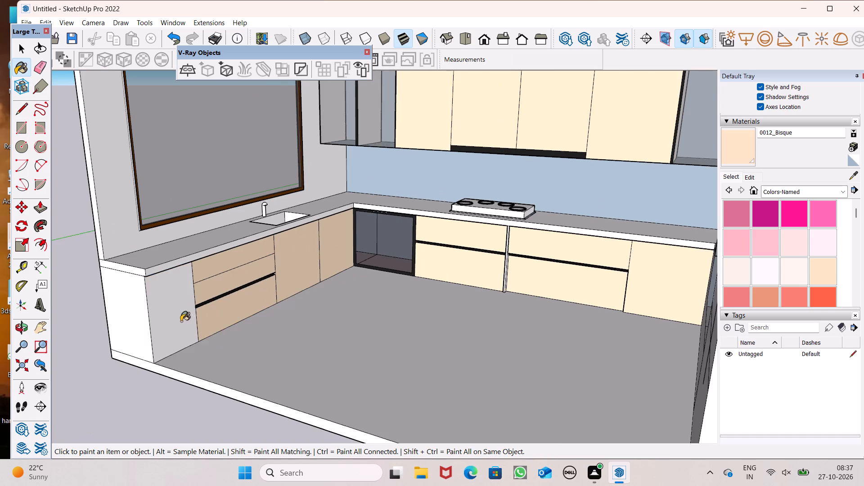
pyautogui.click(140, 316)
# Paint the inner face of the window wall with 0012_Bisque.
pyautogui.moveTo(215, 317); pyautogui.dragTo(219, 344, button='middle')
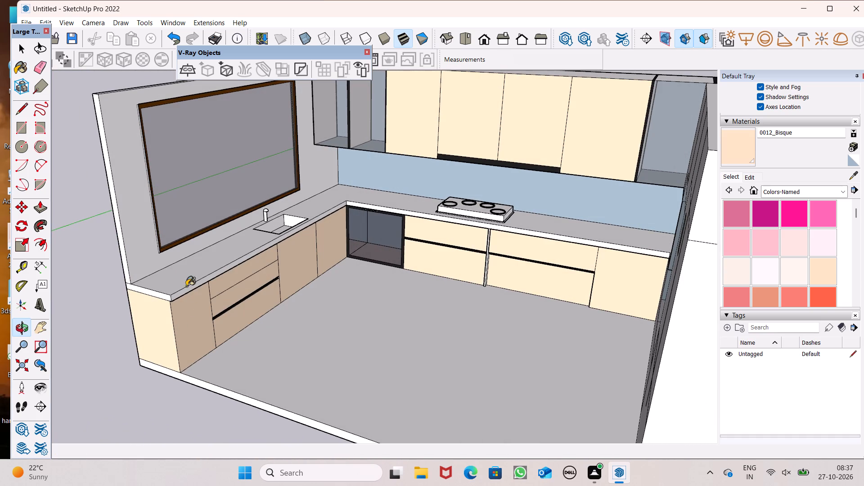
pyautogui.click(135, 240)
# Paint the two tall-unit doors above the glass-fronted niche and the panel beneath it with 0012_Bisque.
pyautogui.moveTo(263, 355); pyautogui.dragTo(383, 356, button='middle')
pyautogui.scroll(-6, 365, 314)
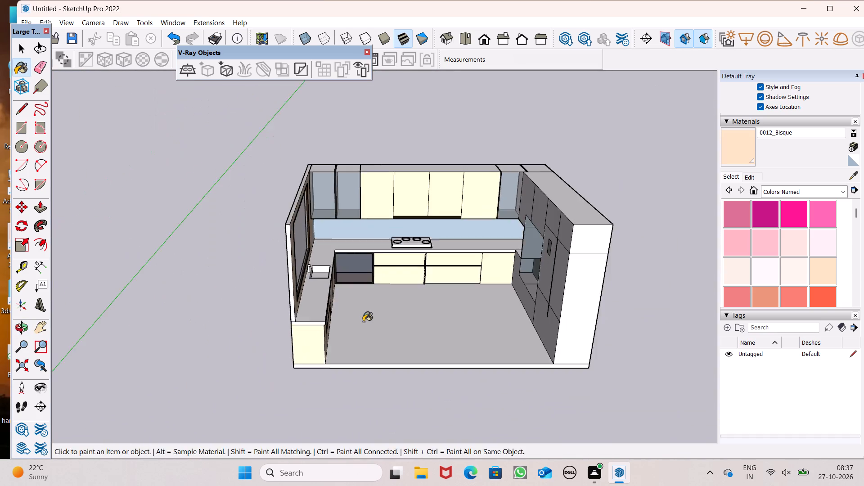
pyautogui.moveTo(413, 328); pyautogui.dragTo(584, 309, button='middle')
pyautogui.scroll(6, 550, 200)
pyautogui.click(427, 162)
pyautogui.click(492, 170)
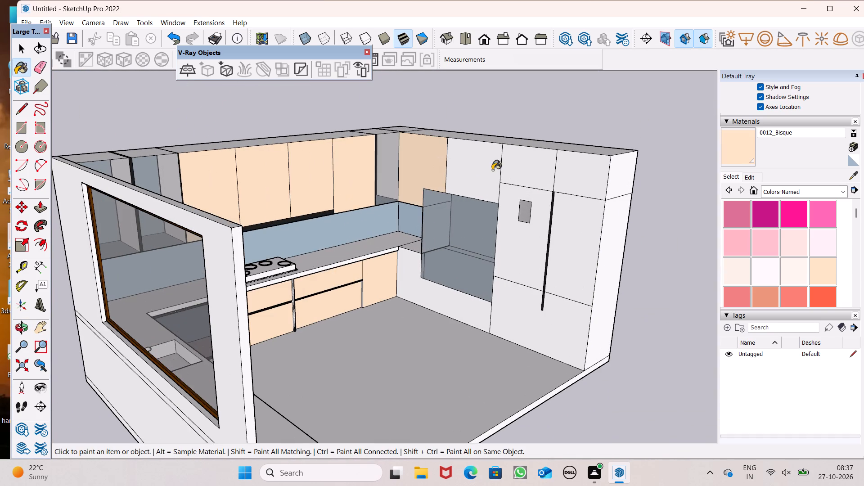
pyautogui.click(406, 274)
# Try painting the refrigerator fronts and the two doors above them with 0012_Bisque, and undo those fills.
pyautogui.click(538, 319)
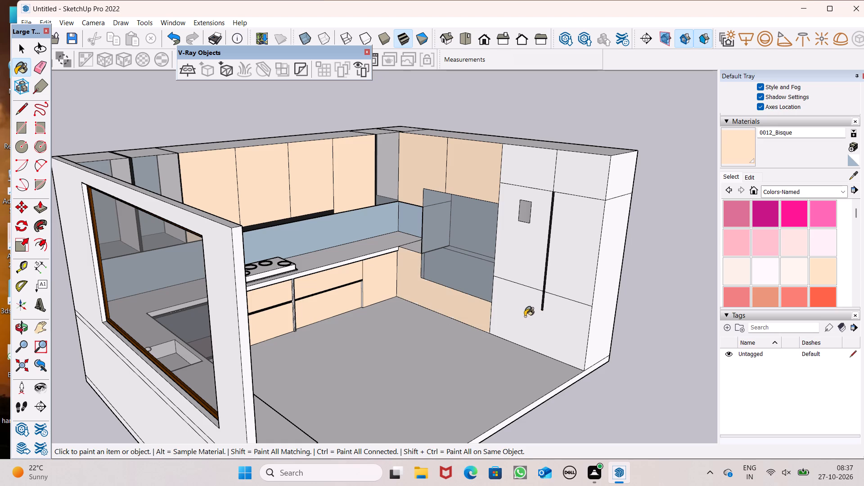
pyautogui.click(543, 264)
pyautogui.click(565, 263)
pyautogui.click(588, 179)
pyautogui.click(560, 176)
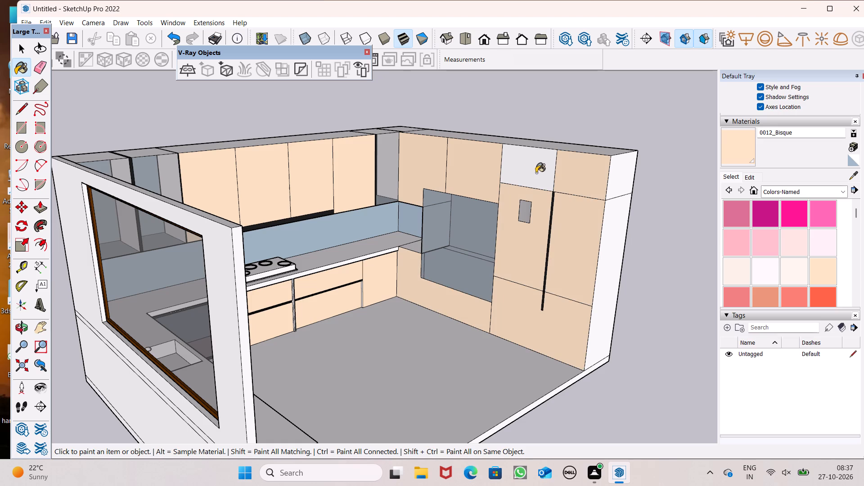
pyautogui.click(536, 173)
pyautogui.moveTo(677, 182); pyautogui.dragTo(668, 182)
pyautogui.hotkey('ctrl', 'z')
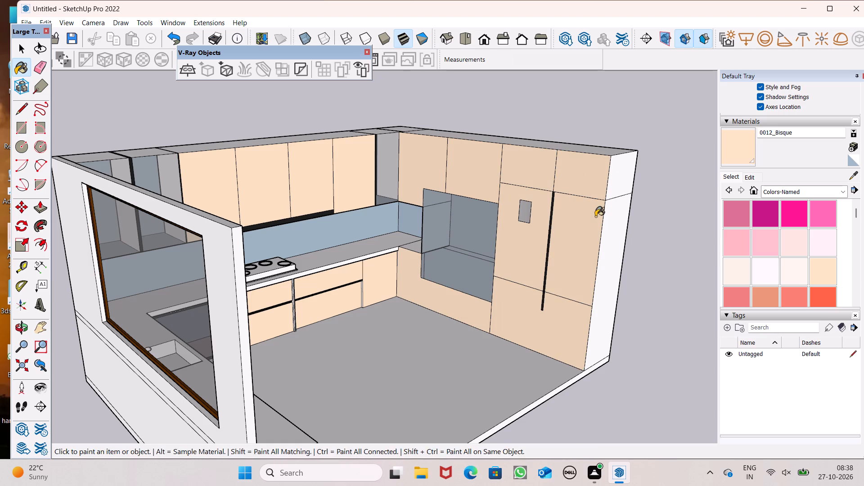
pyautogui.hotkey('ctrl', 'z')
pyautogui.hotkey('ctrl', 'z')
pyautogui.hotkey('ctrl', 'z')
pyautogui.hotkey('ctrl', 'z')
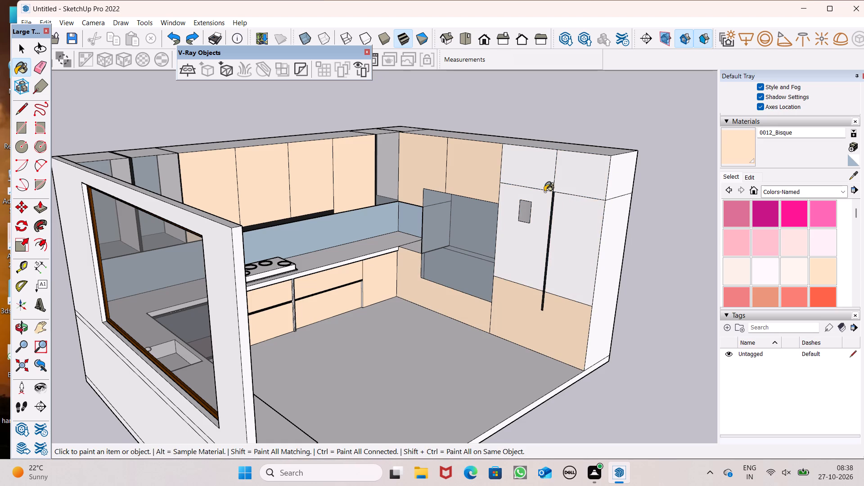
# Paint the two doors above the refrigerator and the tall unit's front-facing end panels and top with 0012_Bisque.
pyautogui.click(541, 185)
pyautogui.click(571, 186)
pyautogui.click(616, 180)
pyautogui.click(608, 230)
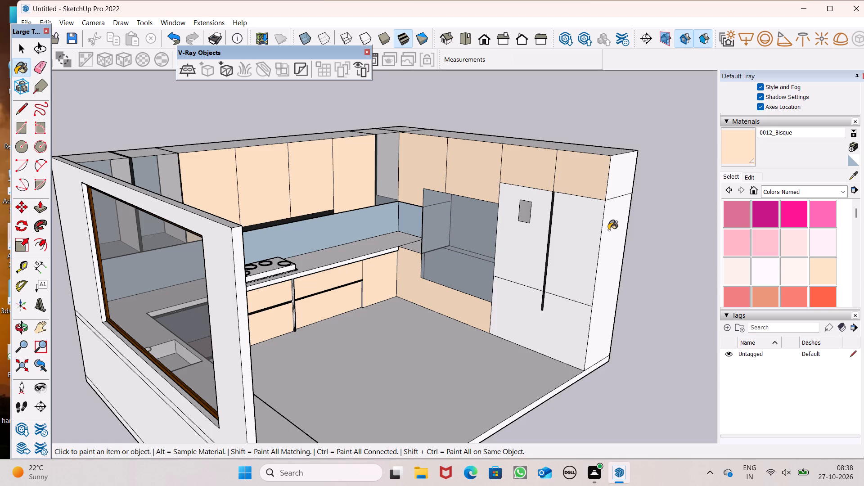
pyautogui.moveTo(612, 235); pyautogui.dragTo(529, 260, button='middle')
pyautogui.scroll(1, 530, 261)
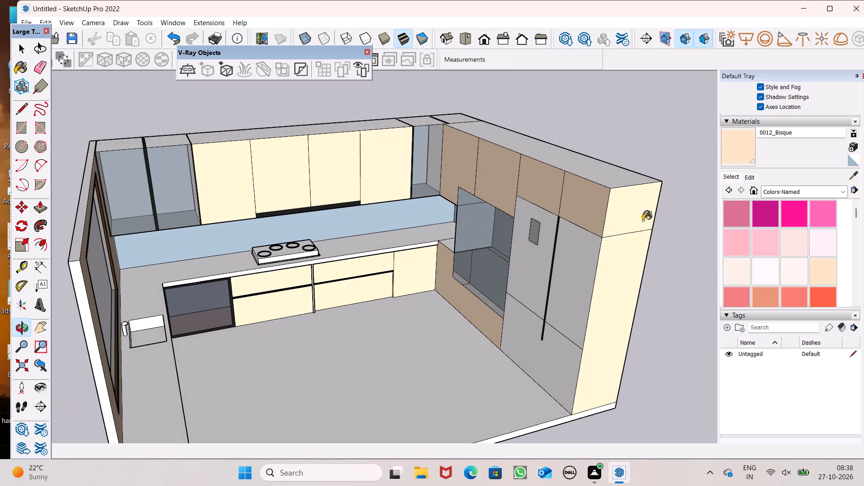
pyautogui.click(617, 171)
# Review the painted cabinets and unpainted surfaces from the open front of the kitchen.
pyautogui.scroll(-4, 620, 190)
pyautogui.moveTo(625, 199); pyautogui.dragTo(488, 152, button='middle')
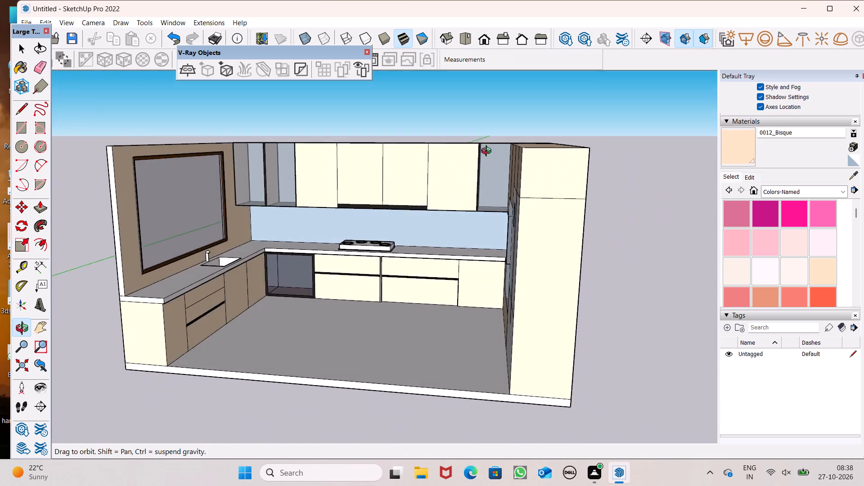
pyautogui.moveTo(488, 152); pyautogui.dragTo(516, 144, button='middle')
pyautogui.press('space')
pyautogui.scroll(-5, 435, 157)
pyautogui.scroll(3, 466, 247)
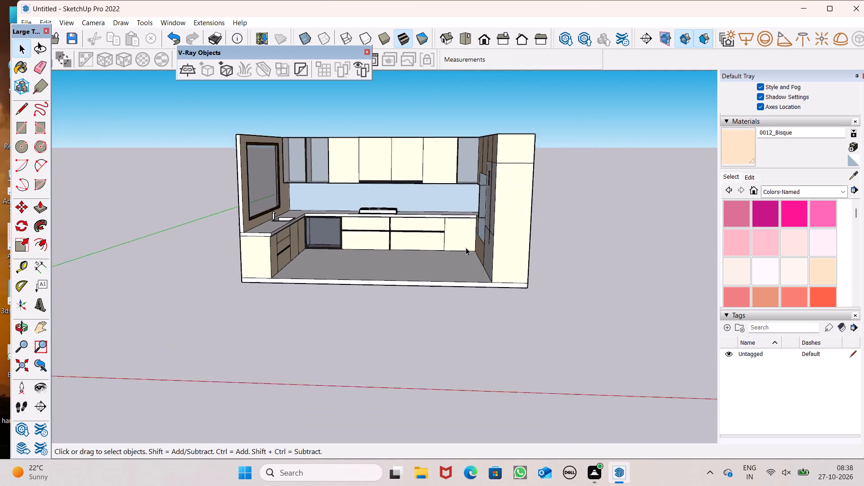
pyautogui.scroll(2, 466, 247)
pyautogui.scroll(4, 511, 304)
pyautogui.scroll(-2, 530, 323)
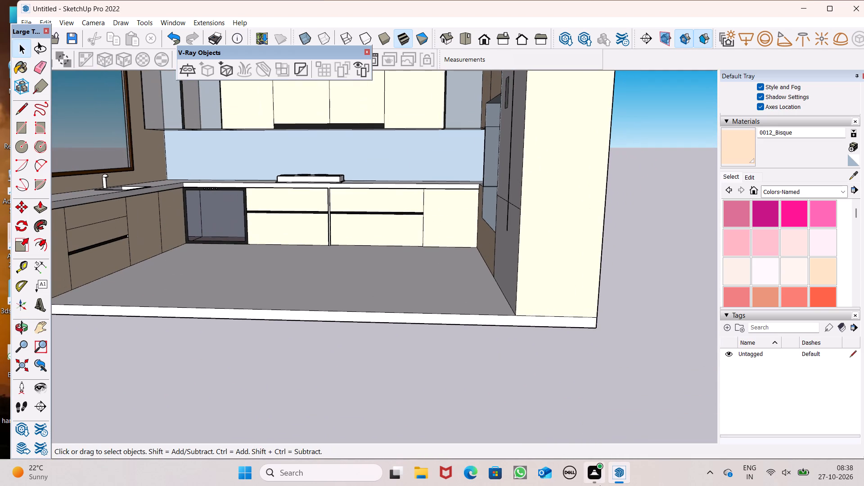
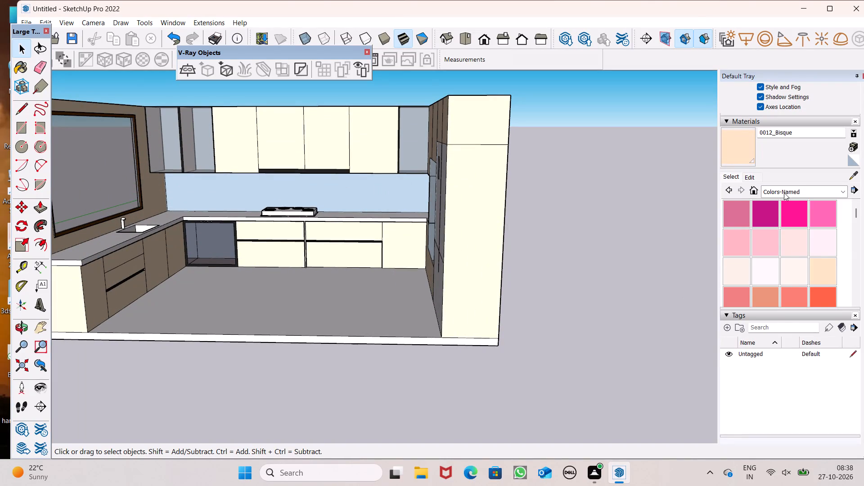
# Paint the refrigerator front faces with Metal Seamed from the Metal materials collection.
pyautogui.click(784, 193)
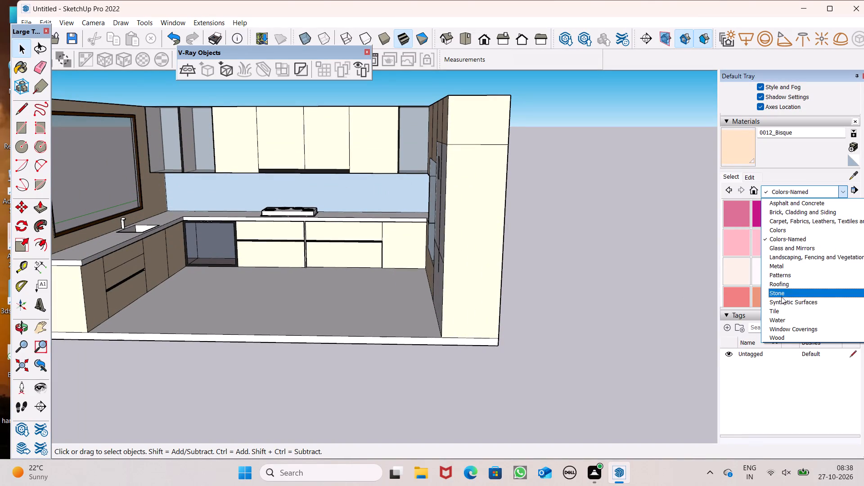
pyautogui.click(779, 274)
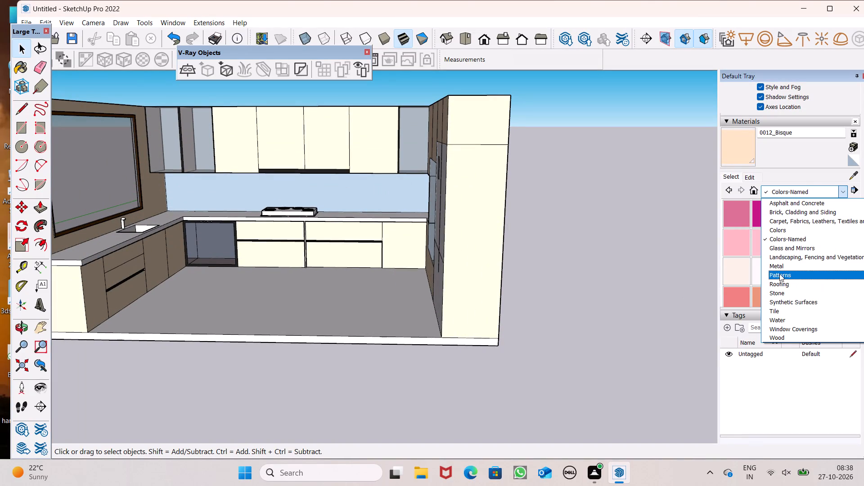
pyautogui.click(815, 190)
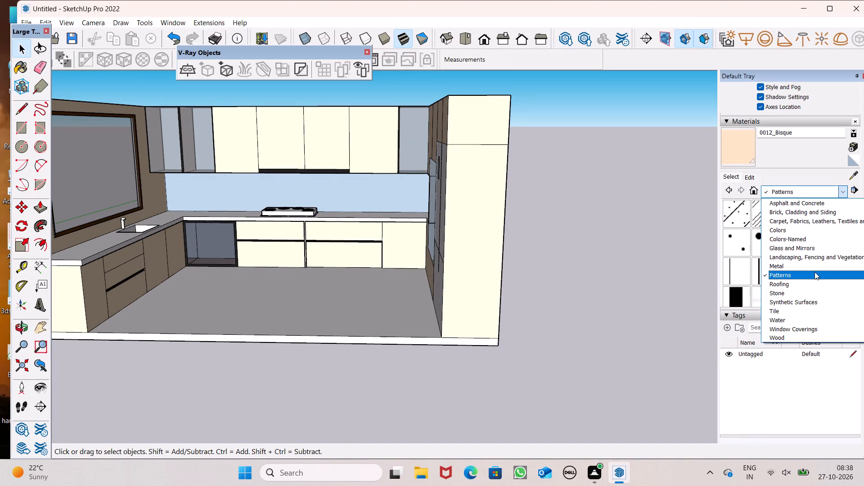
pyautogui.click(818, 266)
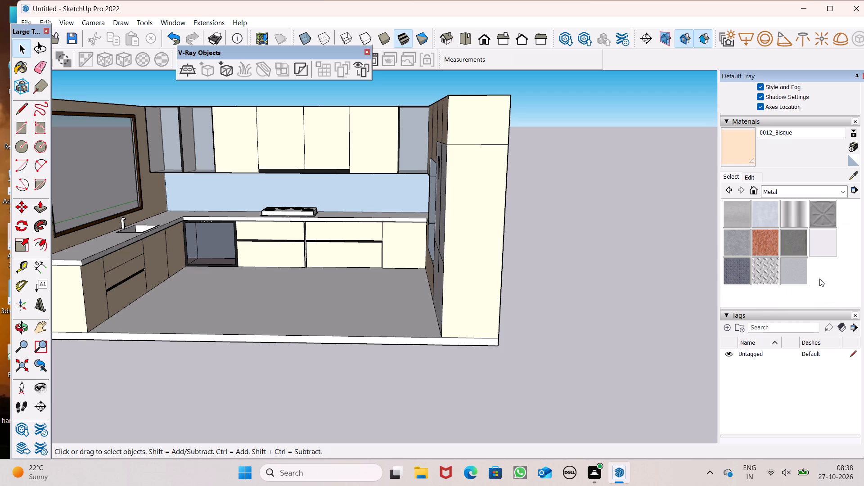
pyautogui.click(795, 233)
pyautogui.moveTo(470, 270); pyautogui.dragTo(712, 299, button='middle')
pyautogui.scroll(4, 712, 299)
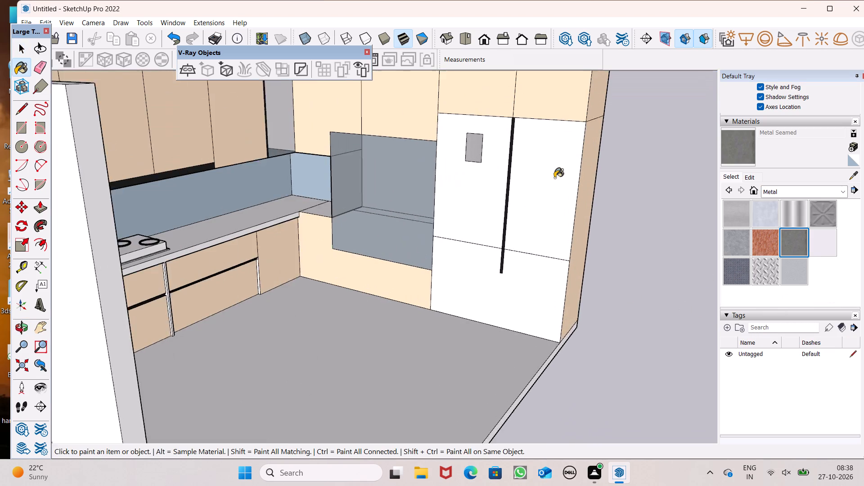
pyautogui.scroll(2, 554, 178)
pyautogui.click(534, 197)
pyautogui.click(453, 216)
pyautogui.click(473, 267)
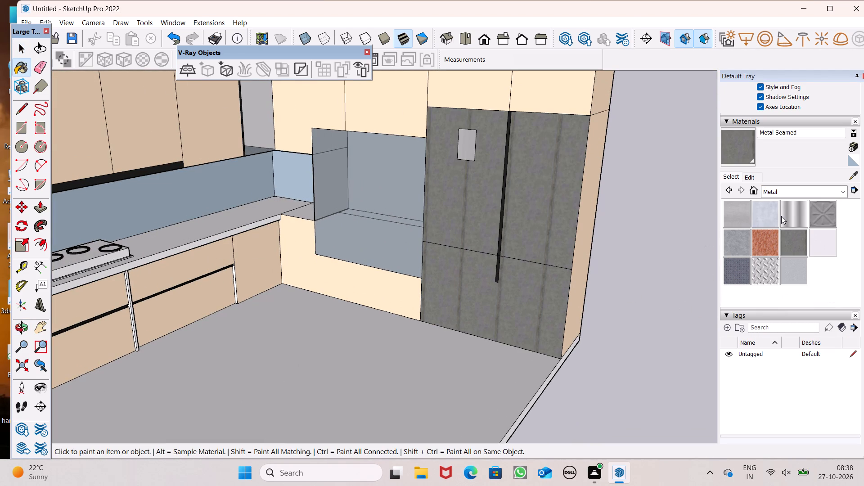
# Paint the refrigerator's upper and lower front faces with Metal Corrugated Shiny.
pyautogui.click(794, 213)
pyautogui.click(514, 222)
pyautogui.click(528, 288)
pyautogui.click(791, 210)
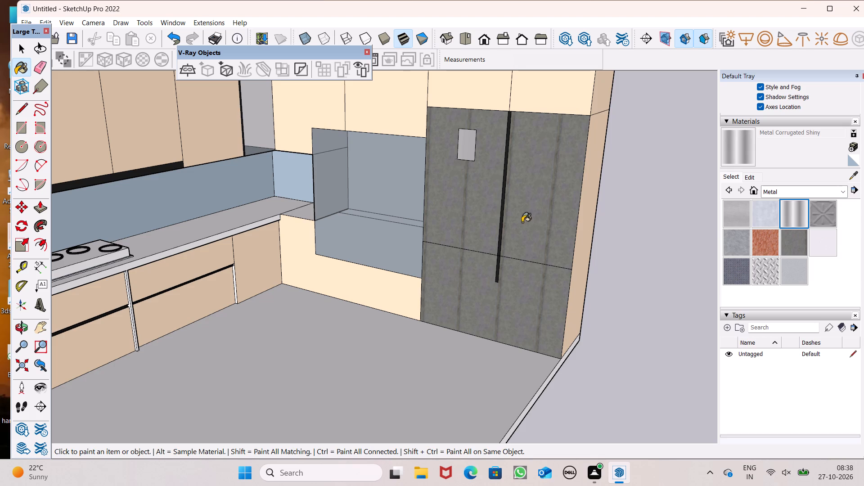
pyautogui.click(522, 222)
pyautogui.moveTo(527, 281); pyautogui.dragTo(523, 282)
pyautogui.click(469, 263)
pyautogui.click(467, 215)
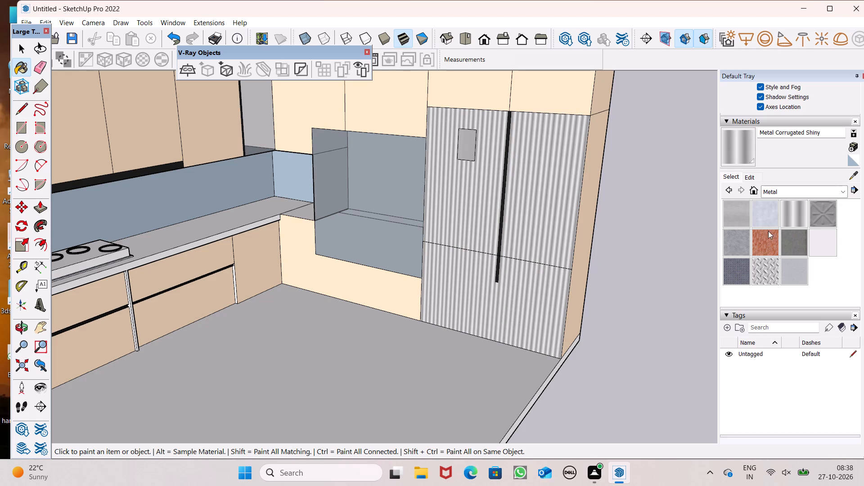
# Paint the refrigerator's upper and lower front faces with Aluminum.
pyautogui.moveTo(732, 216); pyautogui.dragTo(731, 221)
pyautogui.click(529, 232)
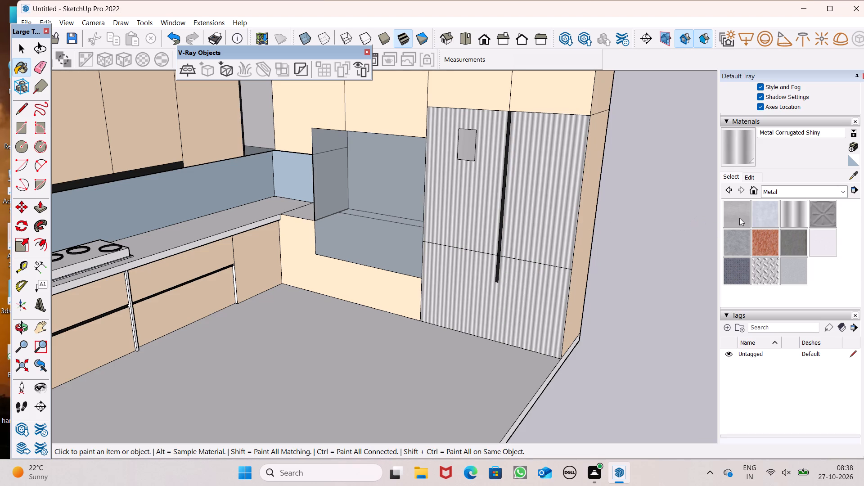
pyautogui.click(739, 218)
pyautogui.click(536, 210)
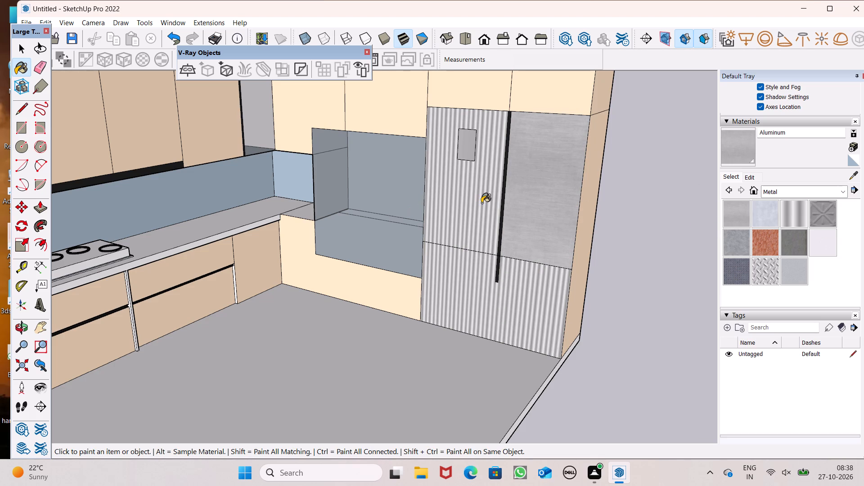
pyautogui.click(482, 203)
pyautogui.click(480, 290)
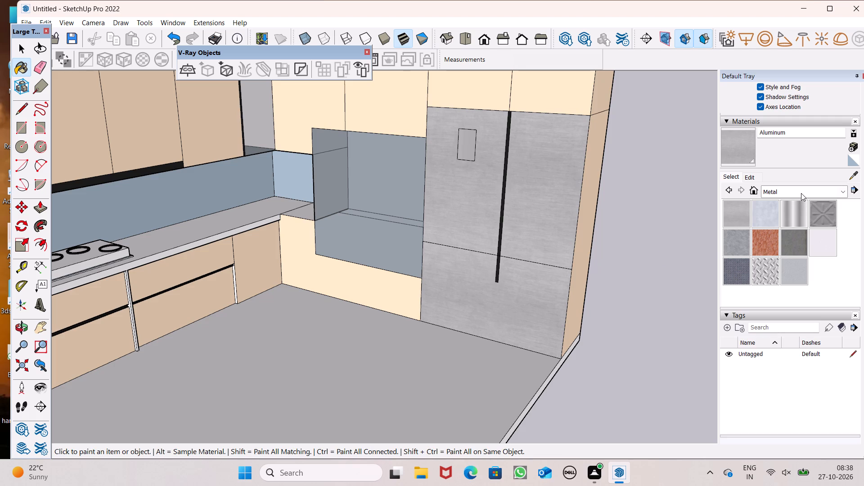
# Paint the small rectangular display panel on the refrigerator door with Metal Seamed.
pyautogui.click(792, 238)
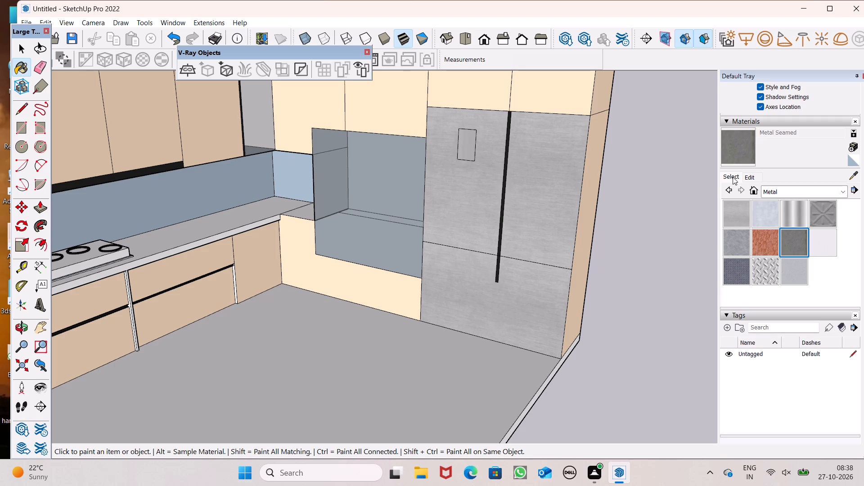
pyautogui.click(468, 150)
pyautogui.scroll(6, 478, 135)
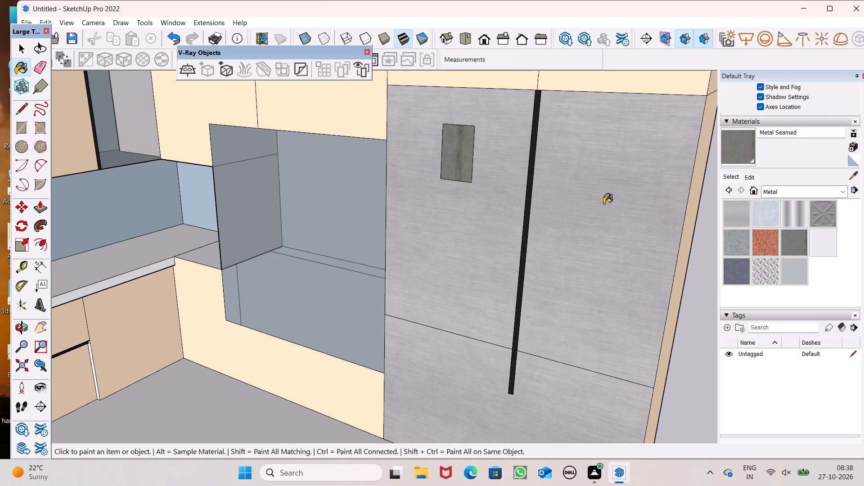
# Darken the Metal Seamed material on the display panel to RGB 22, 30, 9.
pyautogui.click(748, 176)
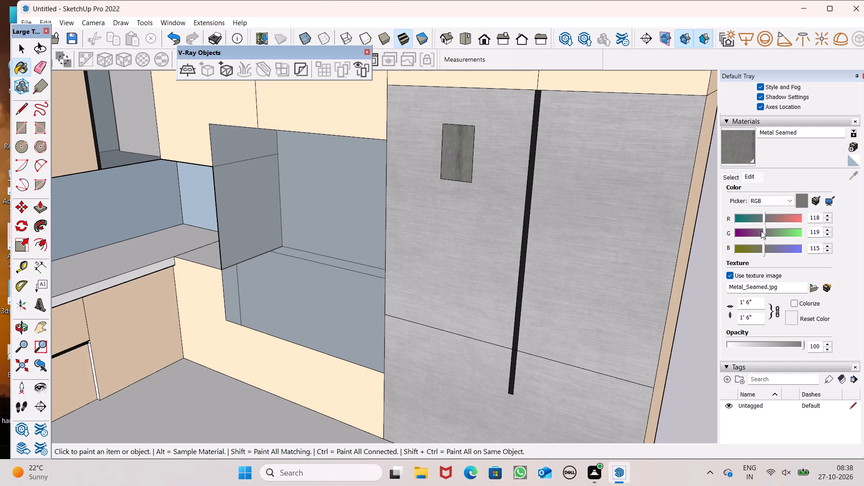
pyautogui.moveTo(765, 232); pyautogui.dragTo(745, 237)
pyautogui.moveTo(765, 250); pyautogui.dragTo(757, 251)
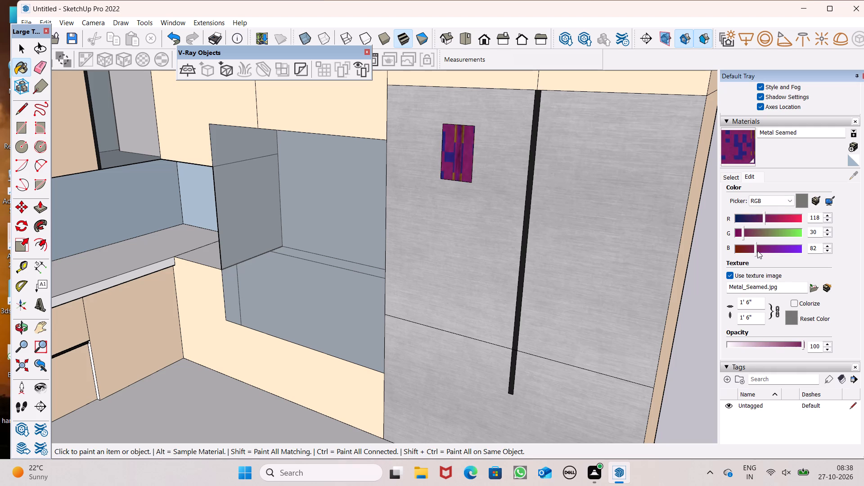
pyautogui.moveTo(757, 251); pyautogui.dragTo(740, 252)
pyautogui.click(743, 219)
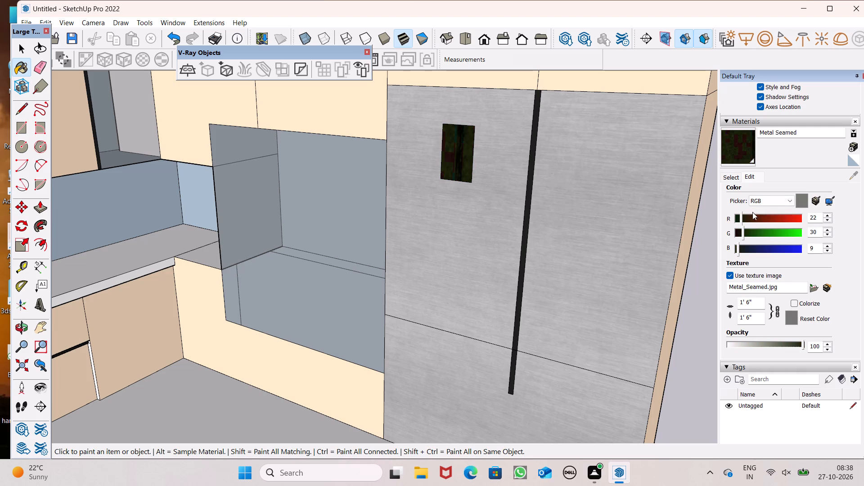
pyautogui.scroll(-7, 503, 232)
pyautogui.press('space')
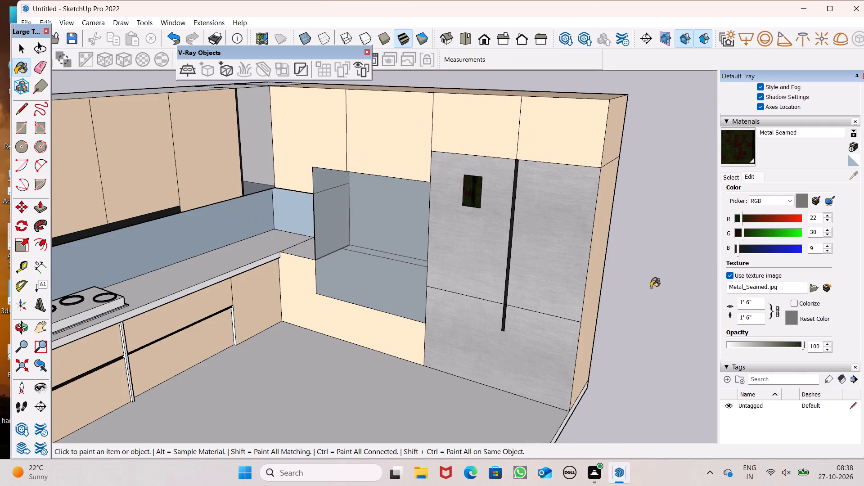
pyautogui.press('space')
# Paint the exposed side of the refrigerator, below the overhead cabinet, with Aluminum.
pyautogui.scroll(-4, 617, 271)
pyautogui.moveTo(648, 298); pyautogui.dragTo(592, 298, button='middle')
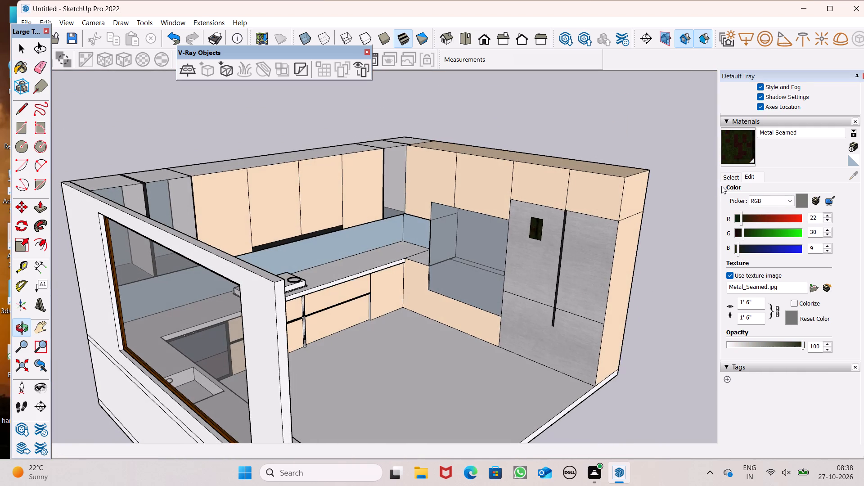
pyautogui.click(727, 178)
pyautogui.click(726, 216)
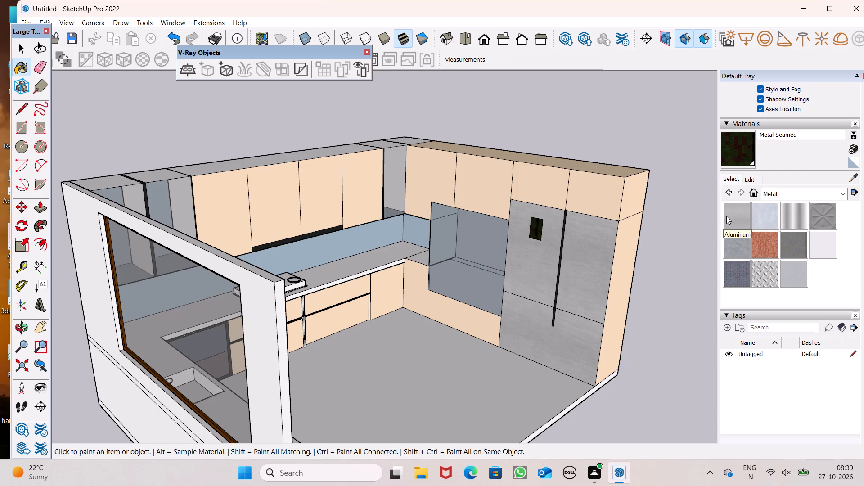
pyautogui.click(621, 277)
# Examine the painted refrigerator side, the hob and countertop edge, and the overall kitchen from several angles.
pyautogui.moveTo(627, 290); pyautogui.dragTo(609, 224, button='middle')
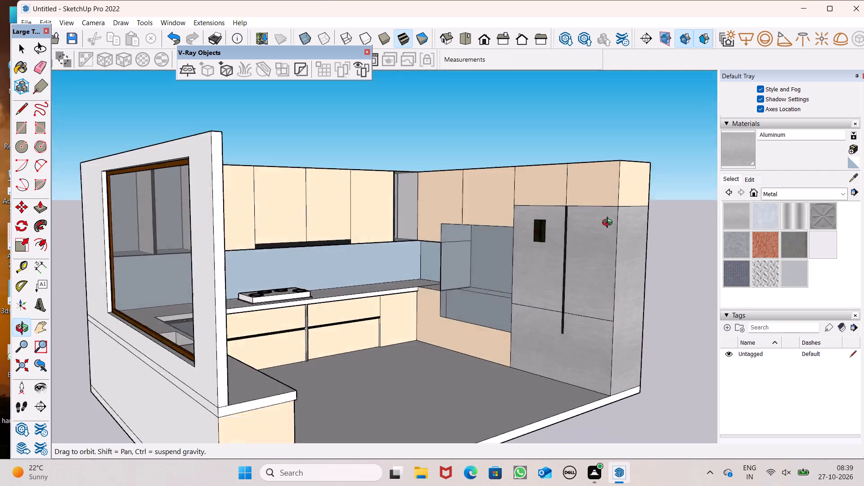
pyautogui.moveTo(609, 224); pyautogui.dragTo(471, 273, button='middle')
pyautogui.scroll(-1, 461, 248)
pyautogui.scroll(2, 468, 286)
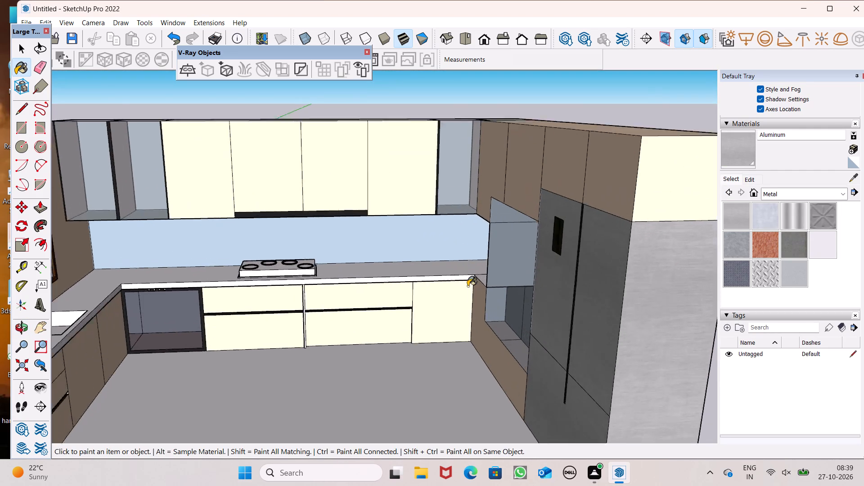
pyautogui.scroll(3, 468, 286)
pyautogui.scroll(-3, 468, 286)
pyautogui.moveTo(446, 307); pyautogui.dragTo(319, 183, button='middle')
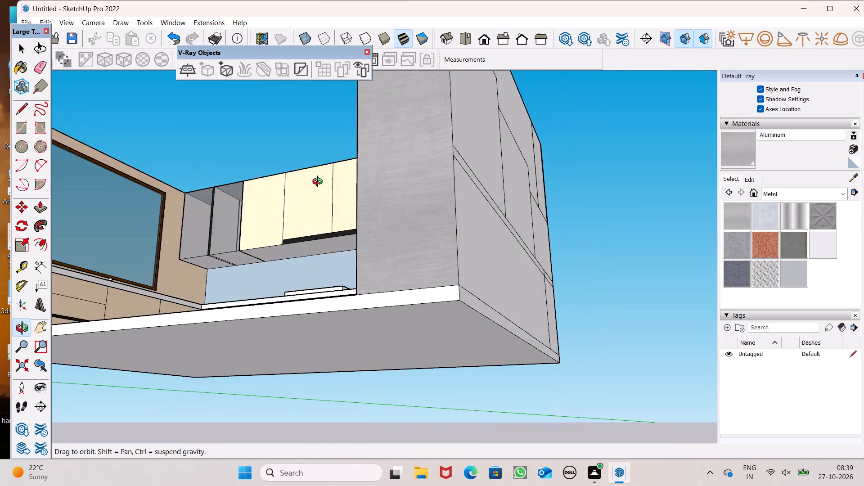
pyautogui.moveTo(319, 183); pyautogui.dragTo(348, 186, button='middle')
pyautogui.scroll(6, 335, 248)
pyautogui.scroll(8, 352, 352)
pyautogui.moveTo(352, 352); pyautogui.dragTo(345, 337, button='middle')
pyautogui.middleClick(344, 333)
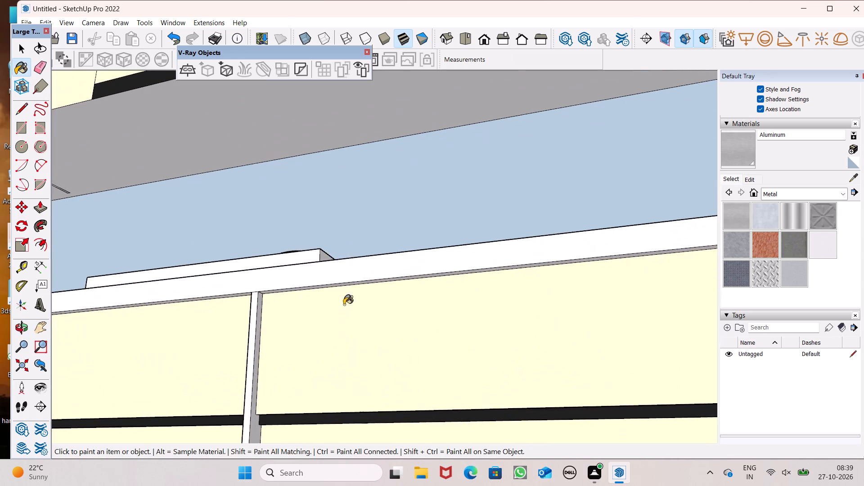
pyautogui.moveTo(350, 291); pyautogui.dragTo(392, 440, button='middle')
pyautogui.scroll(-7, 414, 275)
pyautogui.scroll(-7, 450, 253)
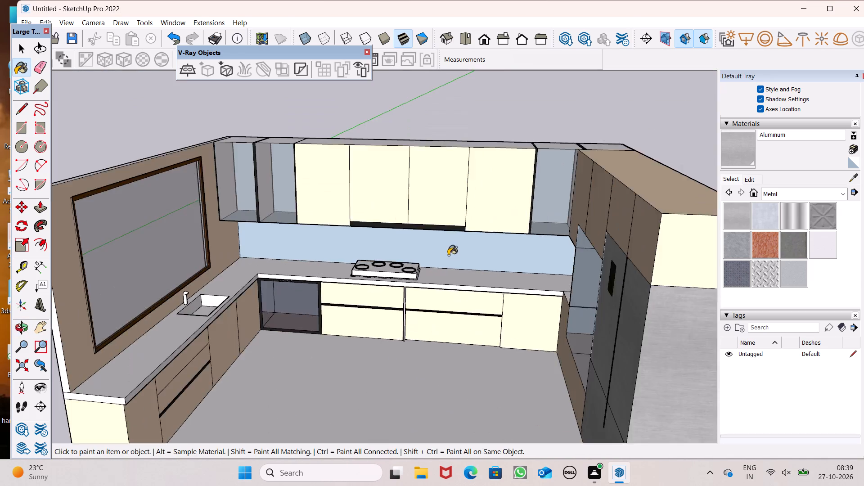
pyautogui.scroll(-5, 448, 255)
pyautogui.press('space')
# Erase the dividing edges on the outer wall face behind the refrigerator and tall cabinets.
pyautogui.scroll(-6, 355, 270)
pyautogui.moveTo(350, 301); pyautogui.dragTo(385, 295, button='middle')
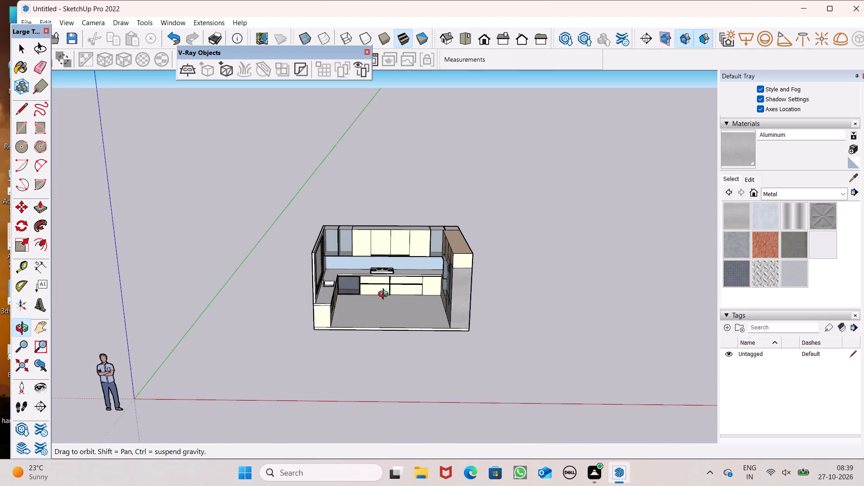
pyautogui.moveTo(385, 295); pyautogui.dragTo(294, 308, button='middle')
pyautogui.scroll(1, 484, 357)
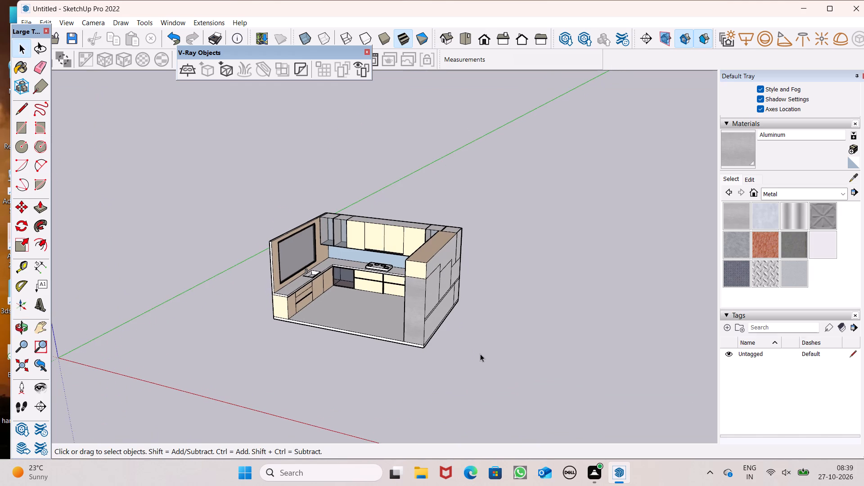
pyautogui.moveTo(478, 353); pyautogui.dragTo(370, 373, button='middle')
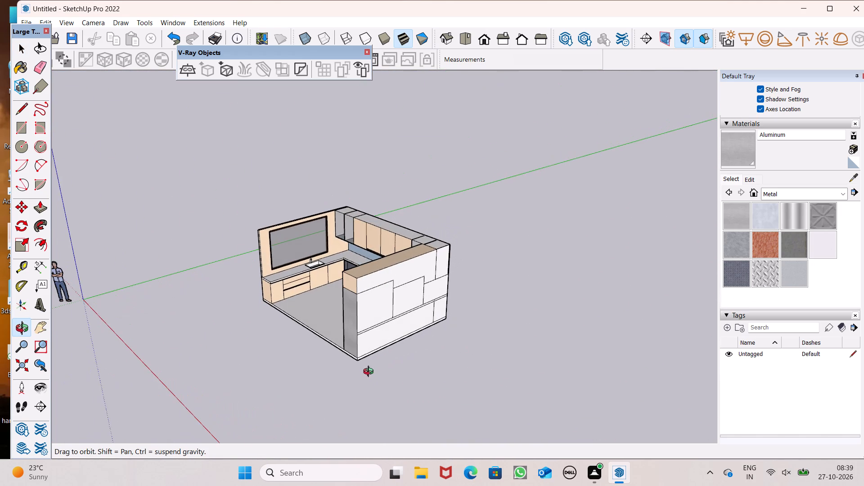
pyautogui.moveTo(370, 373); pyautogui.dragTo(369, 373, button='middle')
pyautogui.click(42, 67)
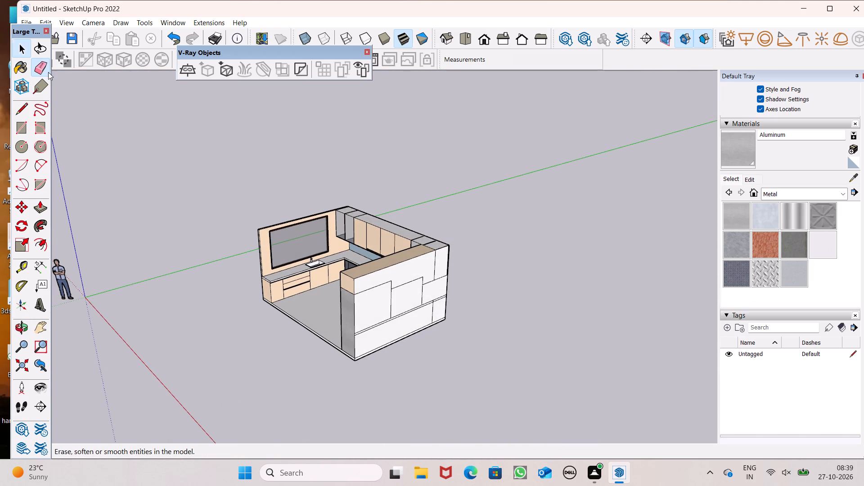
pyautogui.scroll(6, 375, 327)
pyautogui.moveTo(387, 250); pyautogui.dragTo(450, 249)
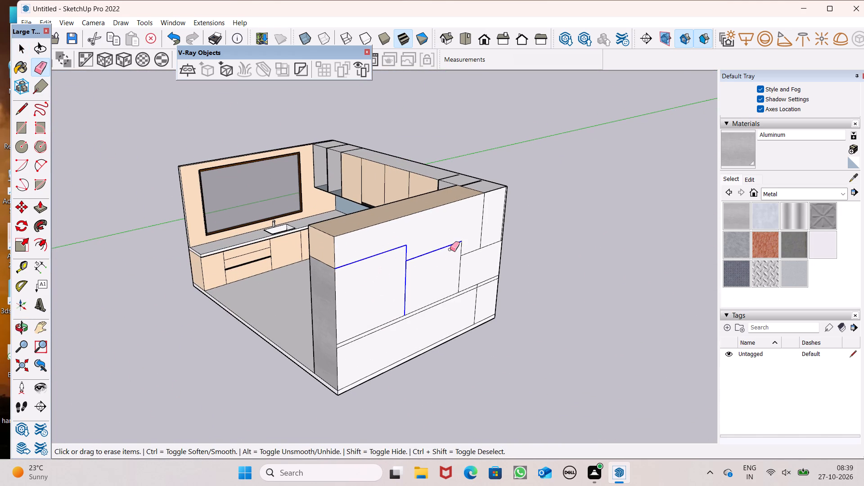
pyautogui.moveTo(450, 249); pyautogui.dragTo(471, 284)
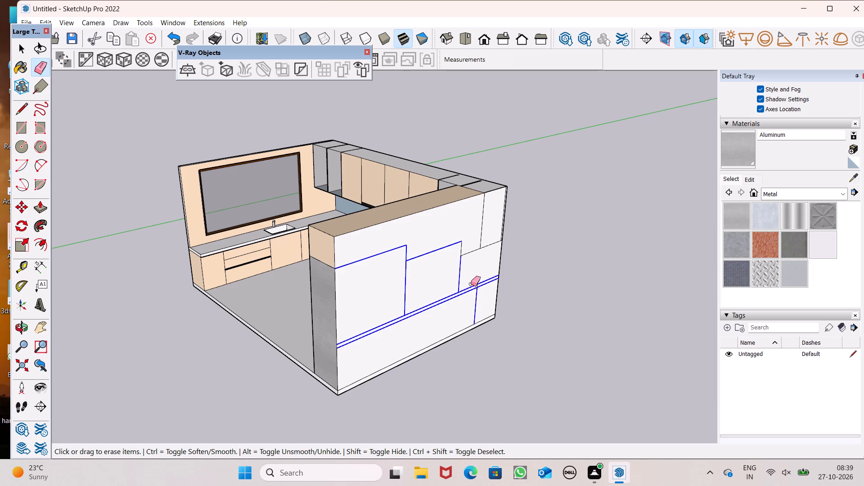
pyautogui.moveTo(471, 284); pyautogui.dragTo(483, 231)
pyautogui.moveTo(483, 229); pyautogui.dragTo(477, 239)
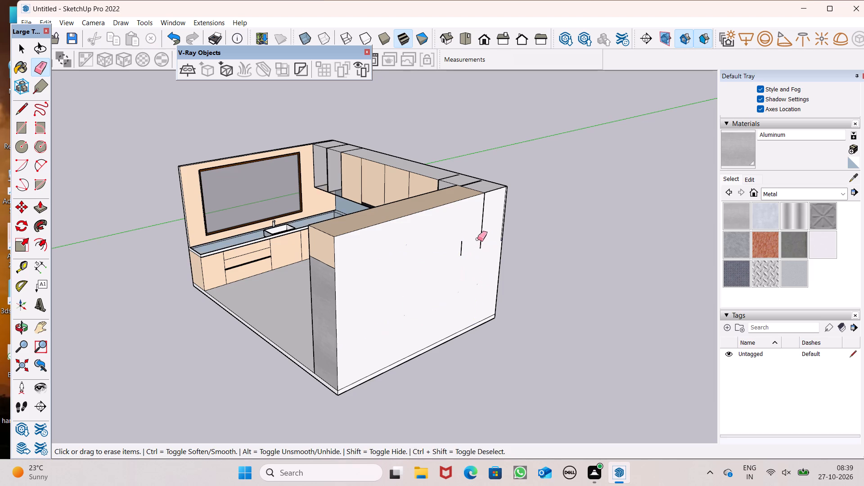
pyautogui.moveTo(477, 239); pyautogui.dragTo(450, 254)
# Examine the kitchen interior, checking the countertop, oven niche and refrigerator after the edge removal.
pyautogui.moveTo(404, 302); pyautogui.dragTo(756, 238, button='middle')
pyautogui.scroll(6, 637, 229)
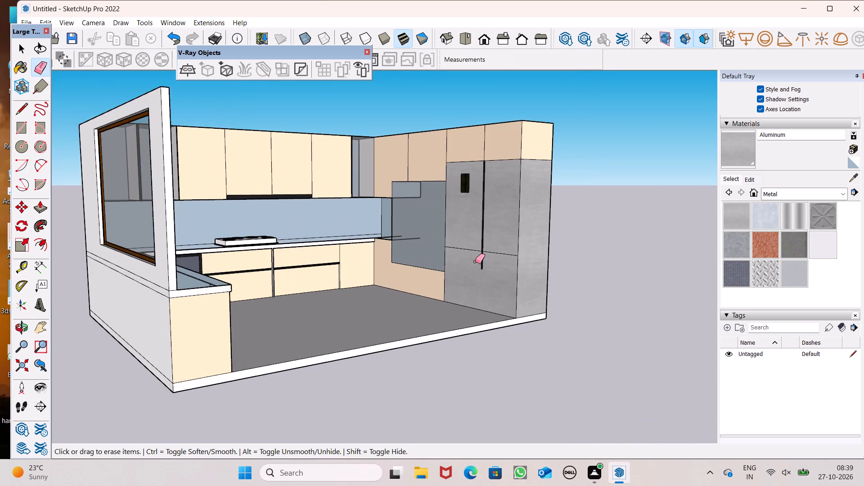
pyautogui.scroll(6, 475, 261)
pyautogui.moveTo(475, 270); pyautogui.dragTo(439, 373, button='middle')
pyautogui.scroll(-2, 551, 280)
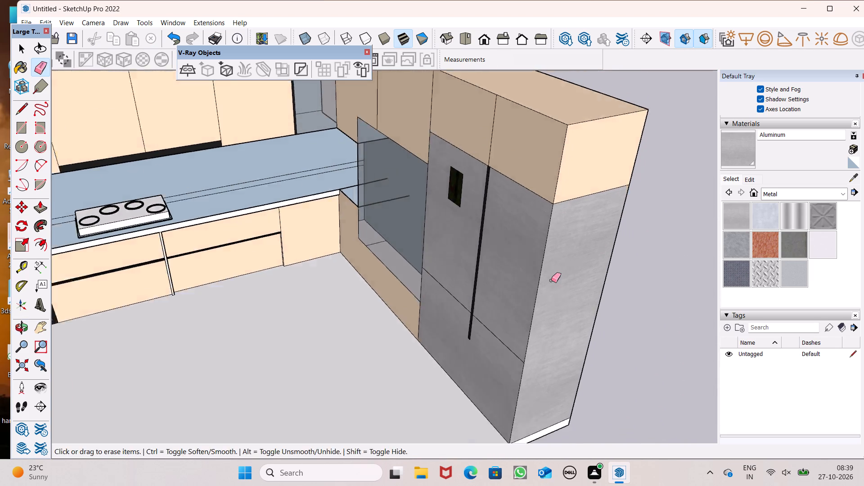
pyautogui.scroll(-4, 551, 280)
pyautogui.moveTo(553, 289); pyautogui.dragTo(502, 193, button='middle')
pyautogui.moveTo(497, 190); pyautogui.dragTo(449, 187, button='middle')
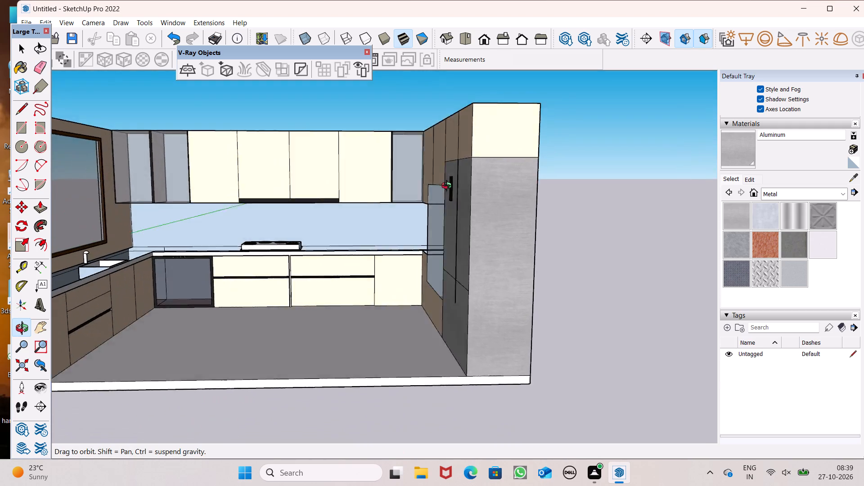
# Undo the erasure of the dividing edges on the outer wall behind the refrigerator and tall cabinets.
pyautogui.moveTo(449, 187); pyautogui.dragTo(409, 195, button='middle')
pyautogui.middleClick(402, 199)
pyautogui.moveTo(431, 248); pyautogui.dragTo(611, 245, button='middle')
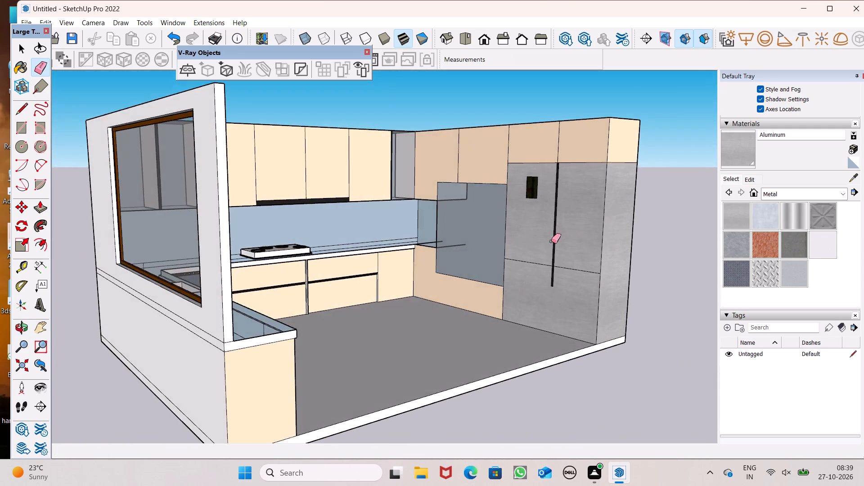
pyautogui.scroll(6, 512, 252)
pyautogui.scroll(7, 412, 248)
pyautogui.moveTo(418, 263); pyautogui.dragTo(653, 335, button='middle')
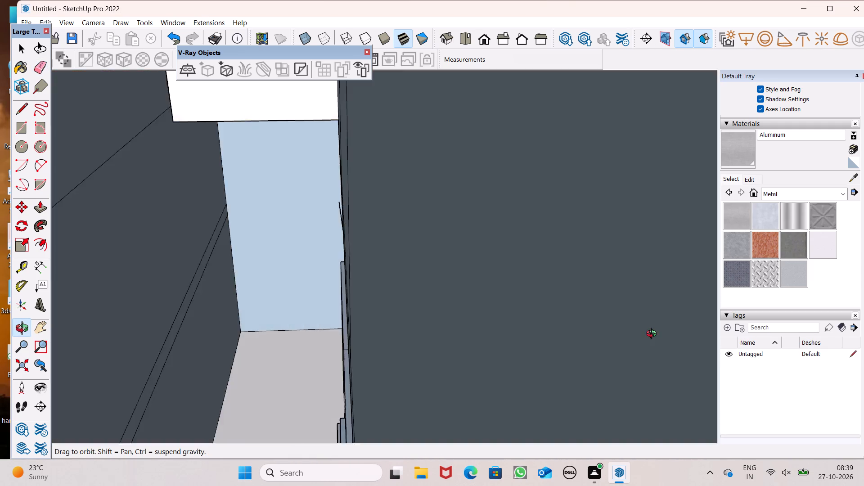
pyautogui.moveTo(653, 335); pyautogui.dragTo(496, 337, button='middle')
pyautogui.hotkey('ctrl', 'z')
pyautogui.hotkey('ctrl', 'z')
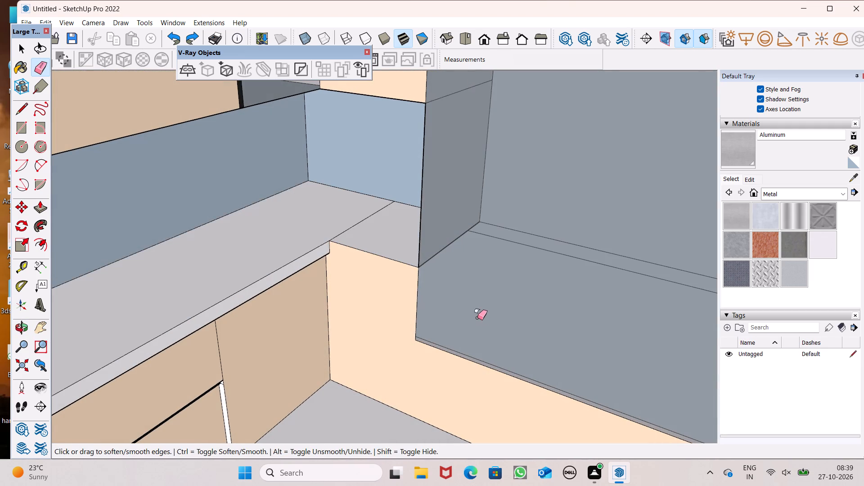
pyautogui.scroll(-7, 461, 244)
pyautogui.scroll(-7, 430, 276)
pyautogui.moveTo(453, 291); pyautogui.dragTo(0, 267, button='middle')
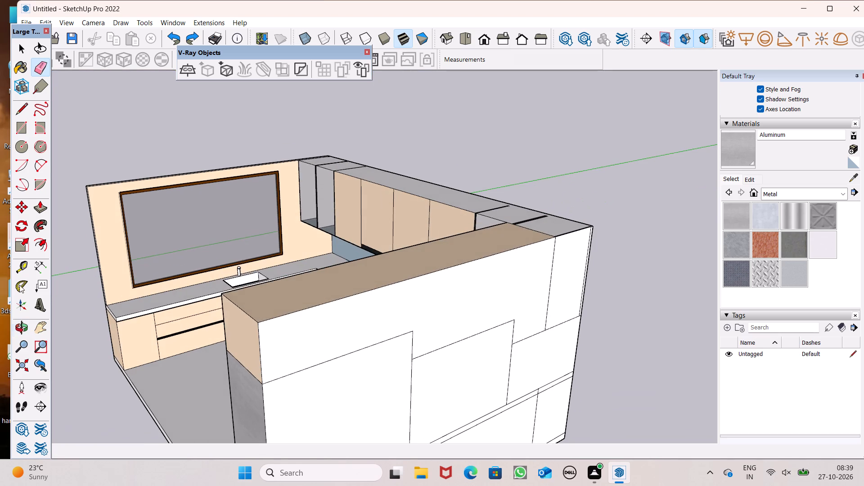
pyautogui.press('space')
# Push/Pull the upper section of the outer wall, behind the overhead cabinets, outward by 2 3/8".
pyautogui.scroll(-5, 482, 243)
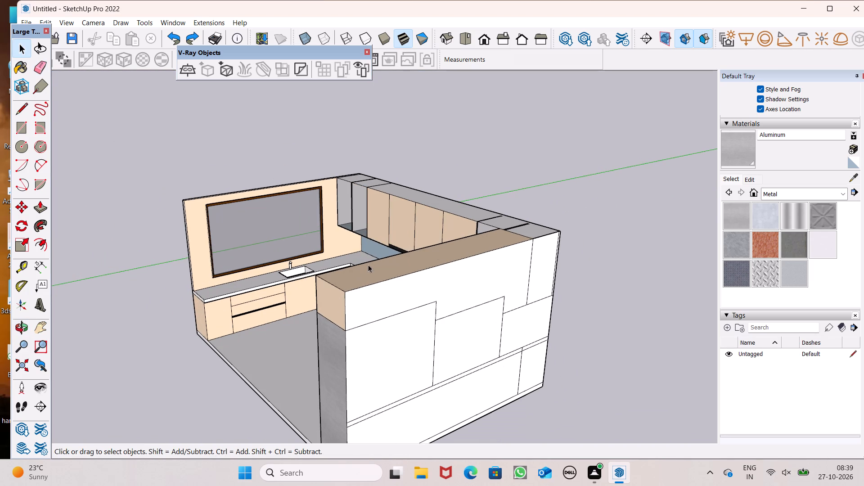
pyautogui.scroll(-1, 420, 259)
pyautogui.moveTo(496, 381); pyautogui.dragTo(553, 364, button='middle')
pyautogui.scroll(5, 543, 329)
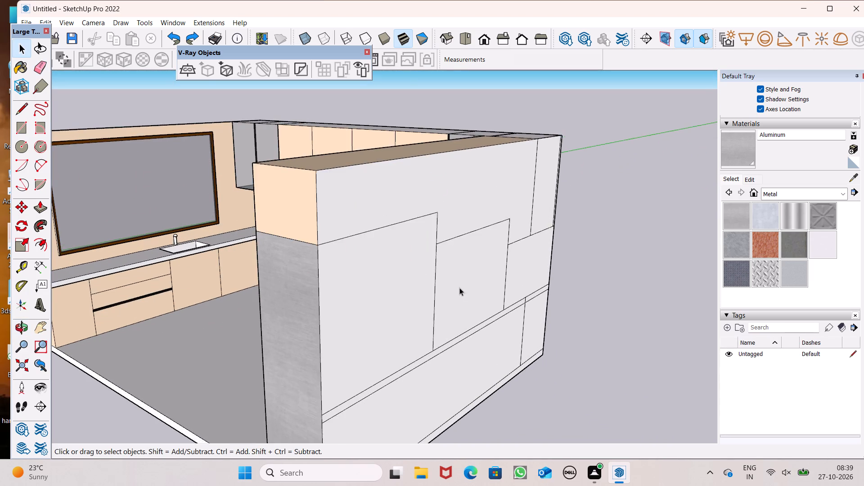
pyautogui.scroll(-2, 462, 290)
pyautogui.moveTo(433, 248); pyautogui.dragTo(417, 282, button='middle')
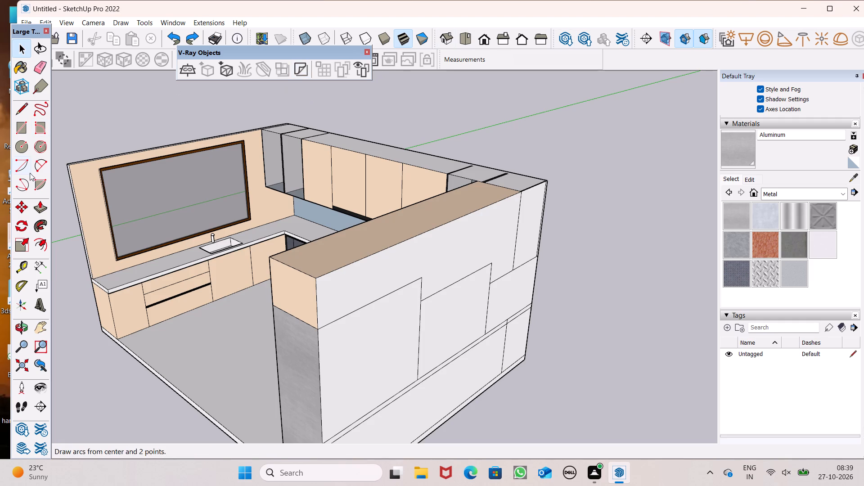
pyautogui.click(35, 208)
pyautogui.scroll(-2, 283, 170)
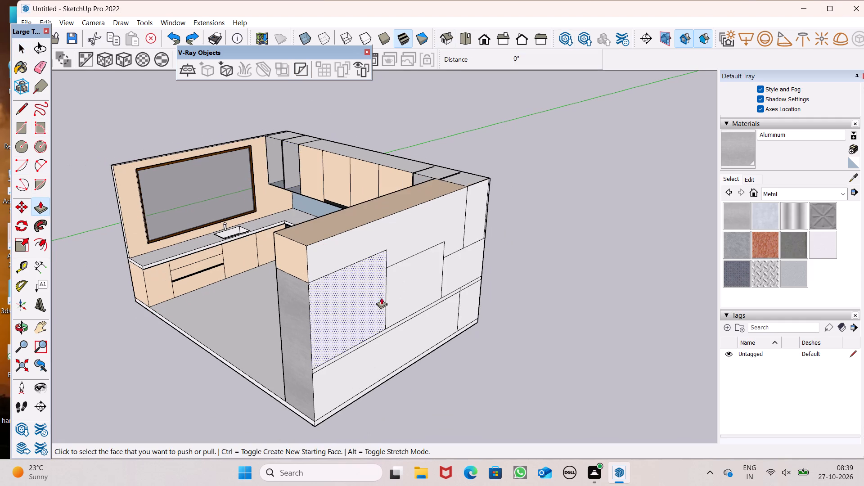
pyautogui.scroll(6, 390, 277)
pyautogui.moveTo(348, 239); pyautogui.dragTo(363, 281, button='middle')
pyautogui.scroll(3, 307, 315)
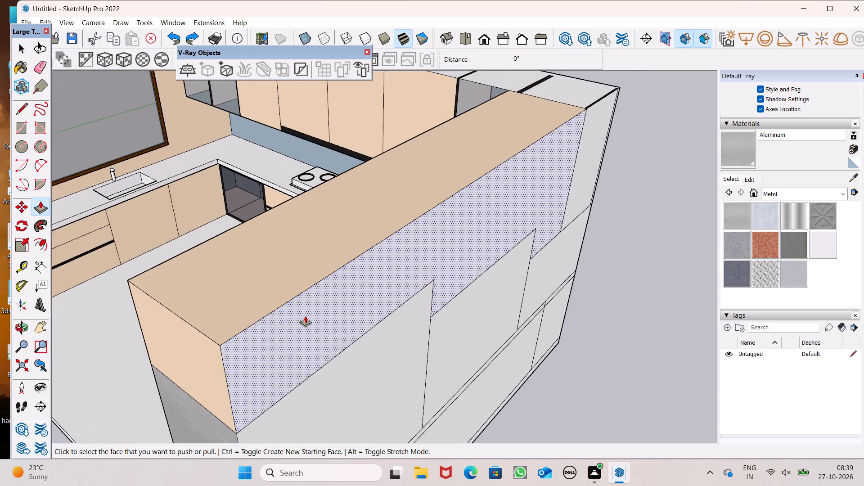
pyautogui.scroll(1, 305, 316)
pyautogui.scroll(-5, 295, 284)
pyautogui.moveTo(292, 324); pyautogui.dragTo(297, 327)
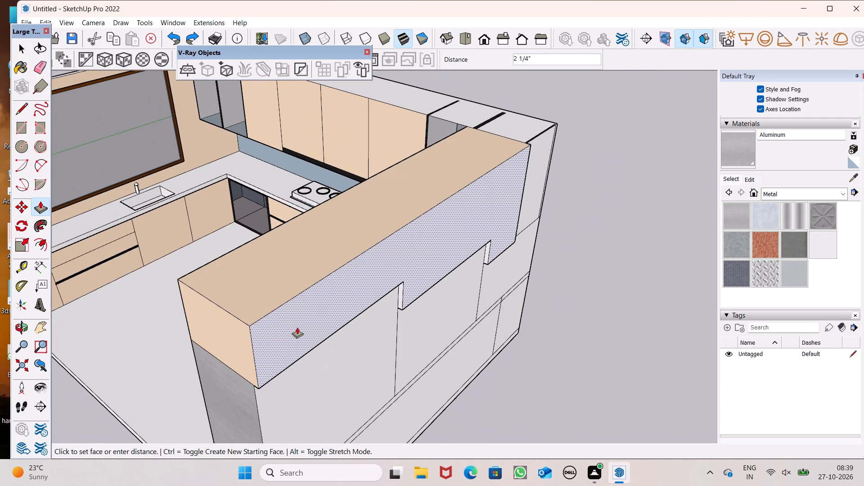
pyautogui.moveTo(297, 327); pyautogui.dragTo(297, 327)
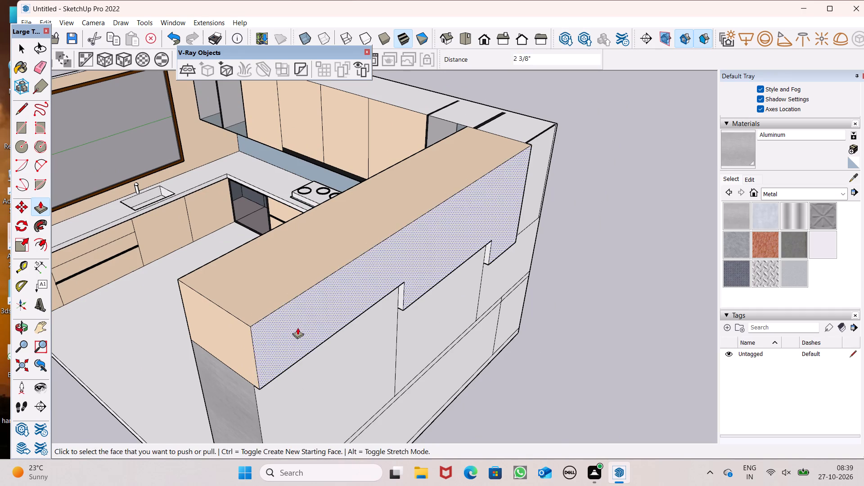
# Pull the four remaining outer wall sections above the countertop strip outward 2 3/8", flush with the extended upper section.
pyautogui.moveTo(350, 359); pyautogui.dragTo(409, 279)
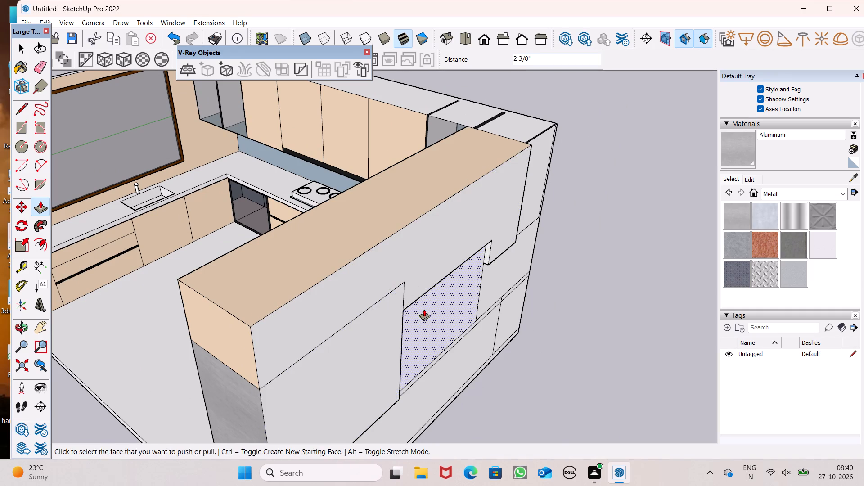
pyautogui.moveTo(425, 312); pyautogui.dragTo(429, 273)
pyautogui.moveTo(464, 317); pyautogui.dragTo(234, 287, button='middle')
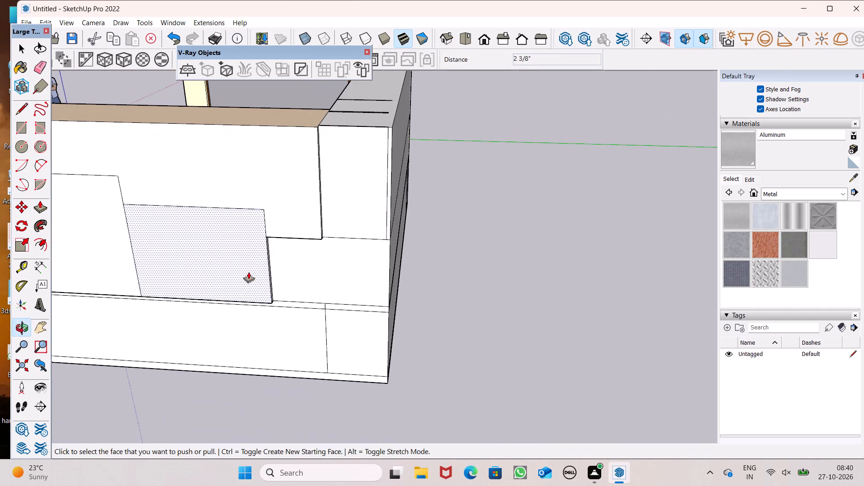
pyautogui.moveTo(345, 209); pyautogui.dragTo(314, 216)
pyautogui.moveTo(319, 254); pyautogui.dragTo(296, 221)
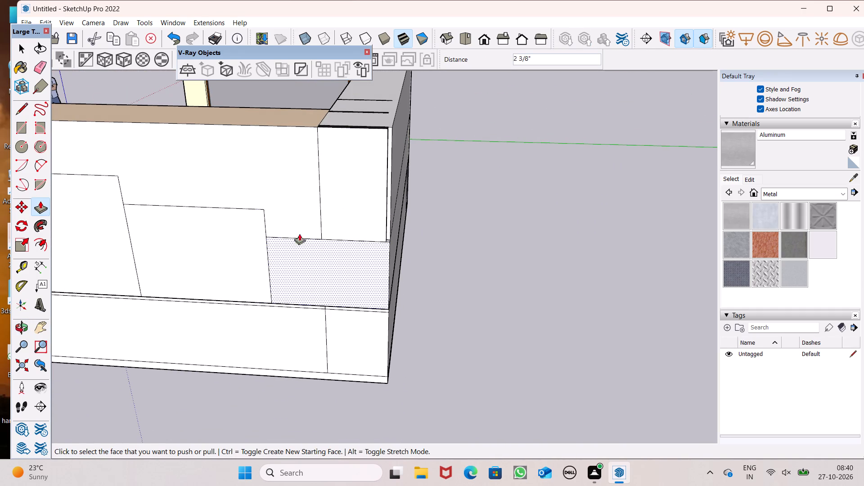
# Pull the two lower outer wall panels and the narrow strips above them outward 2 3/8", flush with the wall sections above.
pyautogui.moveTo(333, 330); pyautogui.dragTo(329, 272)
pyautogui.scroll(1, 309, 357)
pyautogui.moveTo(309, 357); pyautogui.dragTo(408, 265, button='middle')
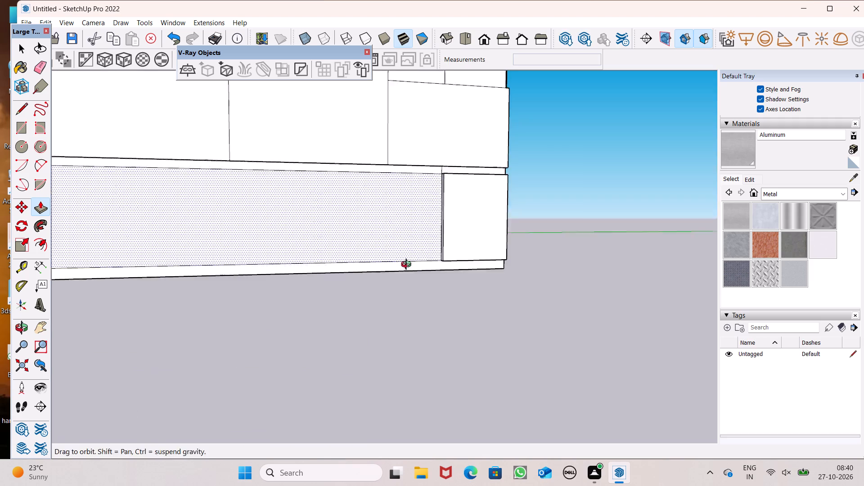
pyautogui.moveTo(408, 265); pyautogui.dragTo(409, 264, button='middle')
pyautogui.scroll(5, 329, 308)
pyautogui.scroll(-7, 354, 275)
pyautogui.scroll(7, 362, 215)
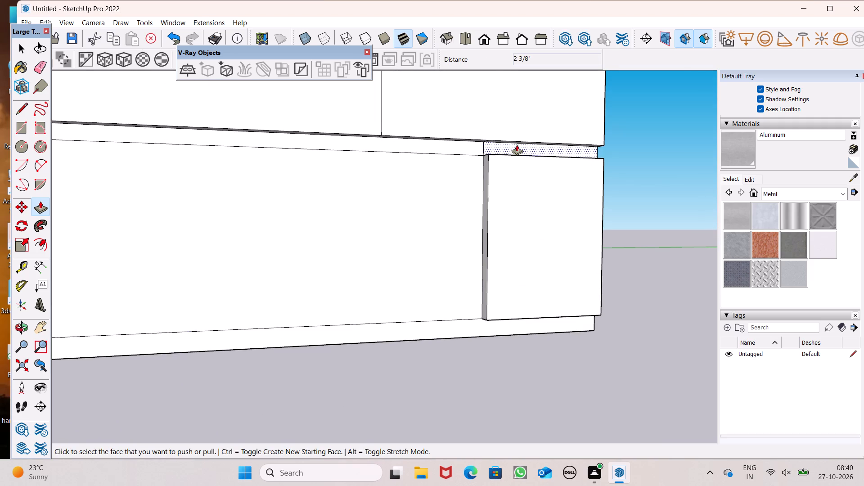
pyautogui.moveTo(516, 144); pyautogui.dragTo(529, 171)
pyautogui.moveTo(474, 146); pyautogui.dragTo(499, 154)
pyautogui.moveTo(451, 174); pyautogui.dragTo(471, 180)
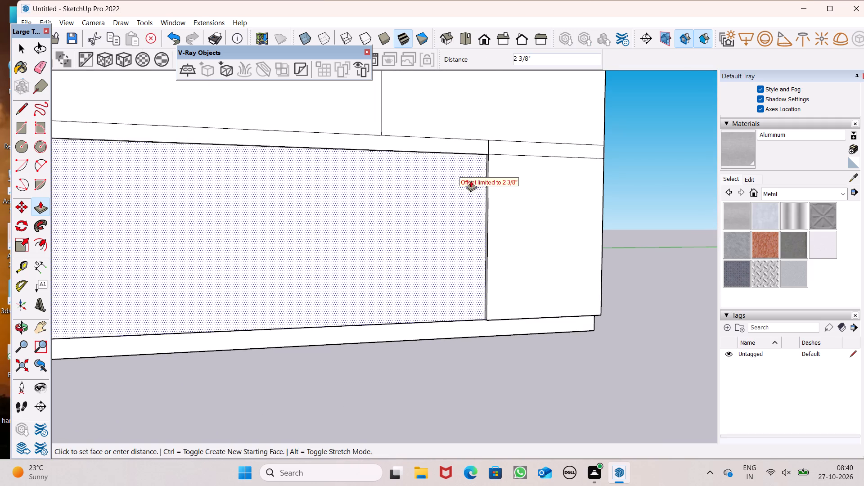
pyautogui.moveTo(471, 180); pyautogui.dragTo(497, 184)
pyautogui.scroll(-8, 511, 186)
pyautogui.scroll(-5, 393, 316)
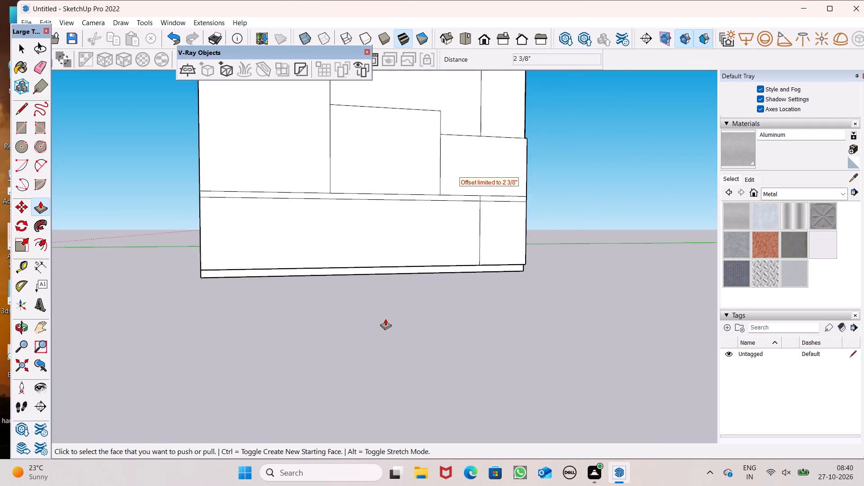
pyautogui.press('space')
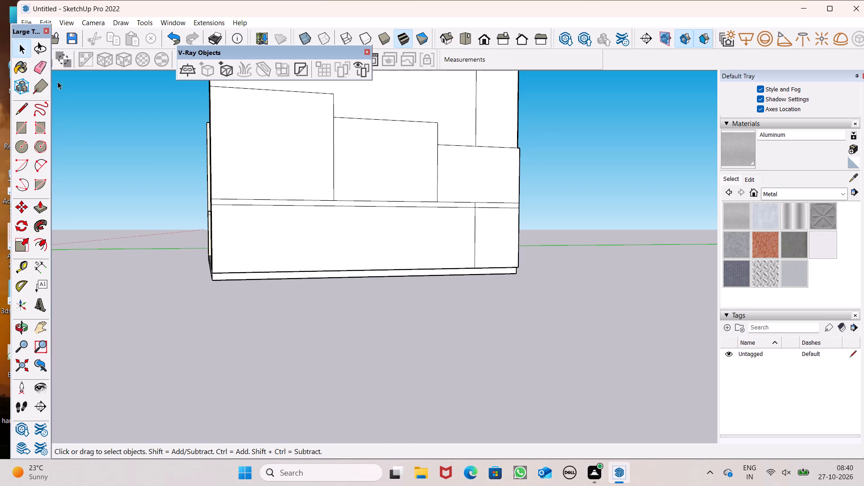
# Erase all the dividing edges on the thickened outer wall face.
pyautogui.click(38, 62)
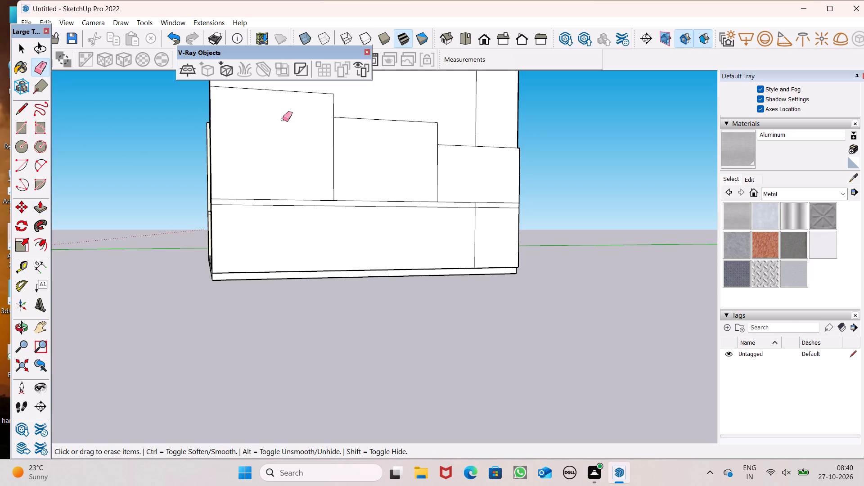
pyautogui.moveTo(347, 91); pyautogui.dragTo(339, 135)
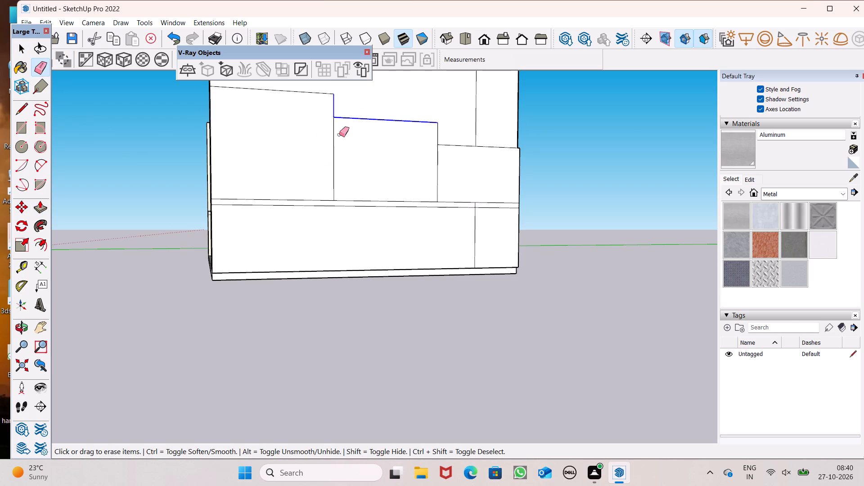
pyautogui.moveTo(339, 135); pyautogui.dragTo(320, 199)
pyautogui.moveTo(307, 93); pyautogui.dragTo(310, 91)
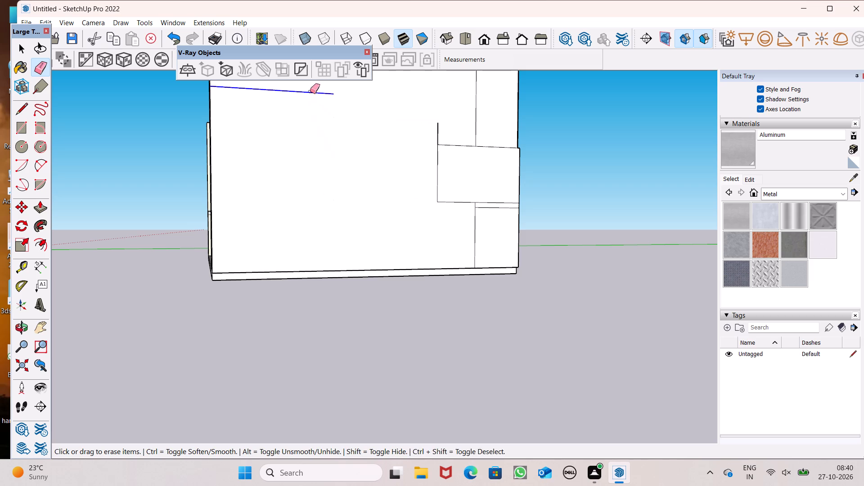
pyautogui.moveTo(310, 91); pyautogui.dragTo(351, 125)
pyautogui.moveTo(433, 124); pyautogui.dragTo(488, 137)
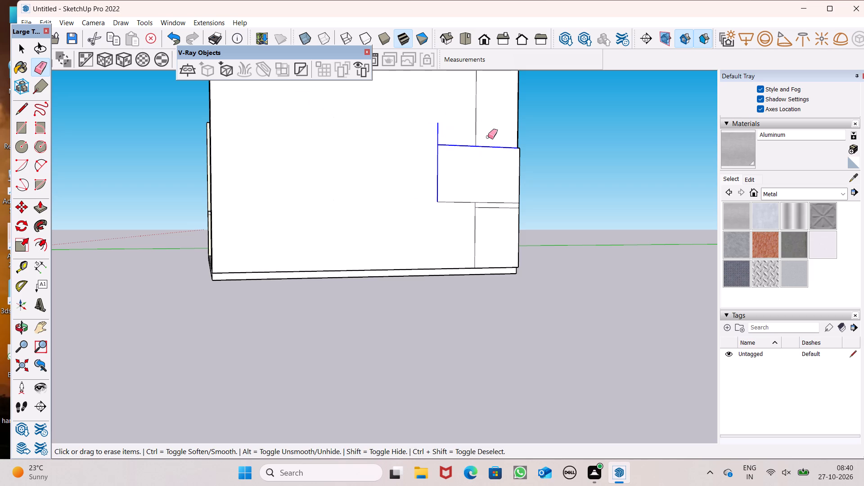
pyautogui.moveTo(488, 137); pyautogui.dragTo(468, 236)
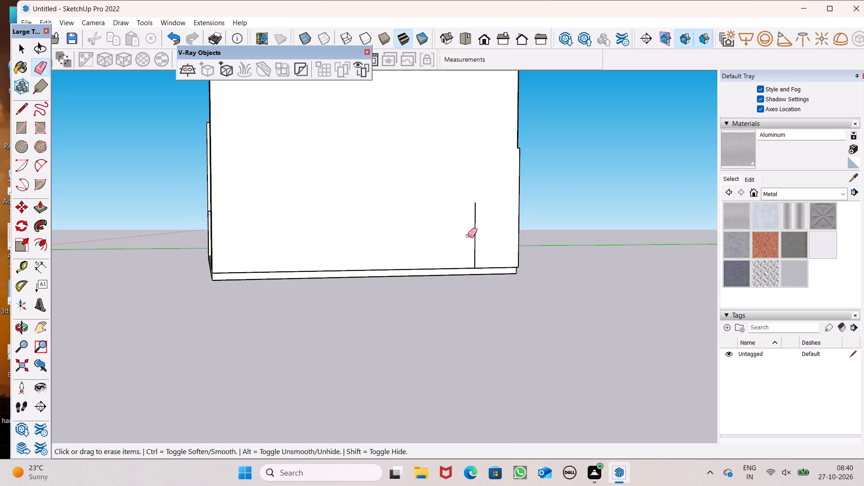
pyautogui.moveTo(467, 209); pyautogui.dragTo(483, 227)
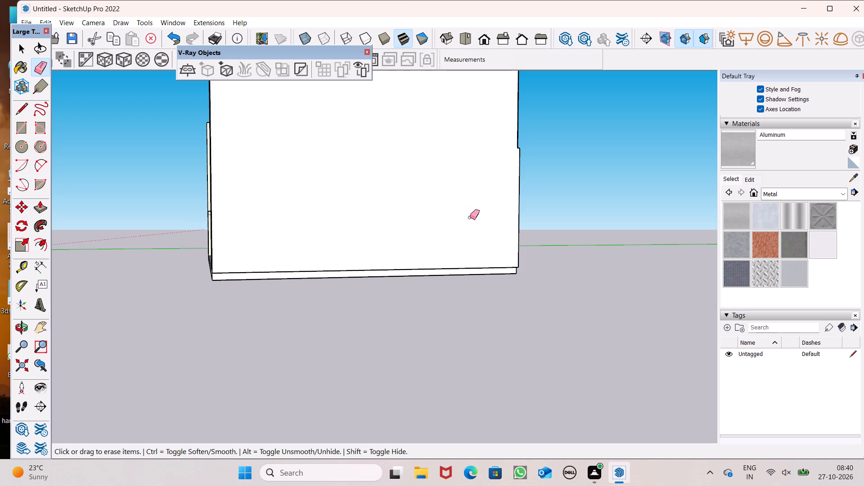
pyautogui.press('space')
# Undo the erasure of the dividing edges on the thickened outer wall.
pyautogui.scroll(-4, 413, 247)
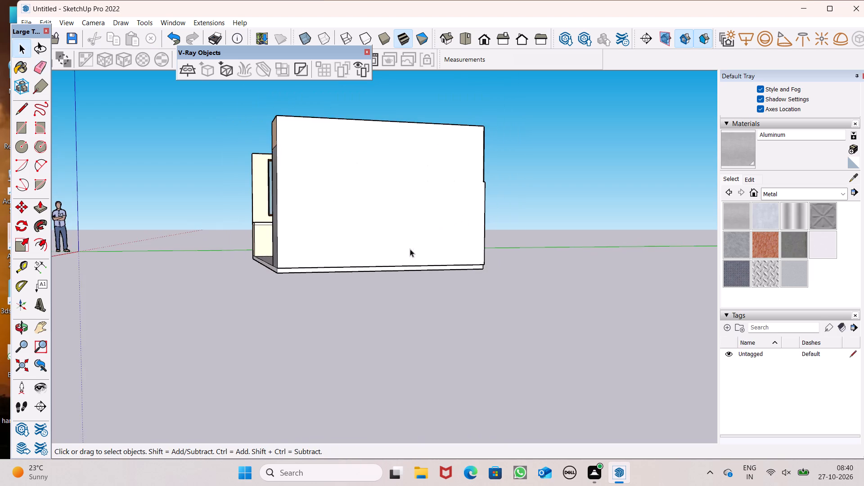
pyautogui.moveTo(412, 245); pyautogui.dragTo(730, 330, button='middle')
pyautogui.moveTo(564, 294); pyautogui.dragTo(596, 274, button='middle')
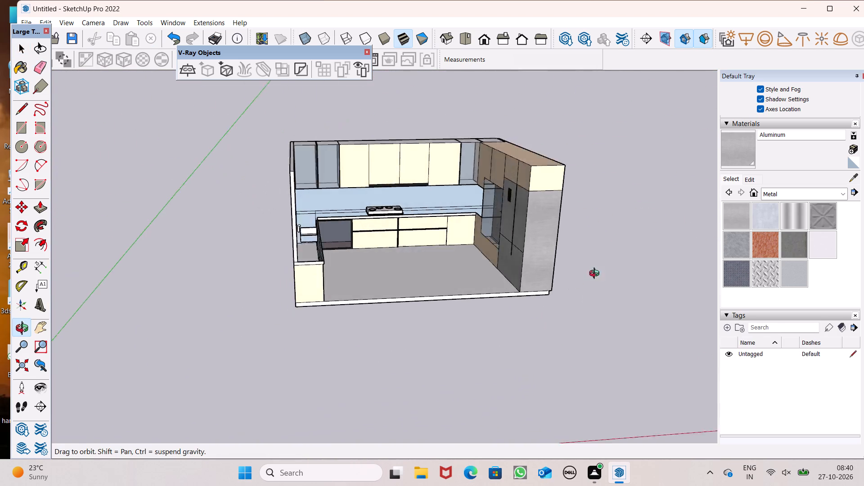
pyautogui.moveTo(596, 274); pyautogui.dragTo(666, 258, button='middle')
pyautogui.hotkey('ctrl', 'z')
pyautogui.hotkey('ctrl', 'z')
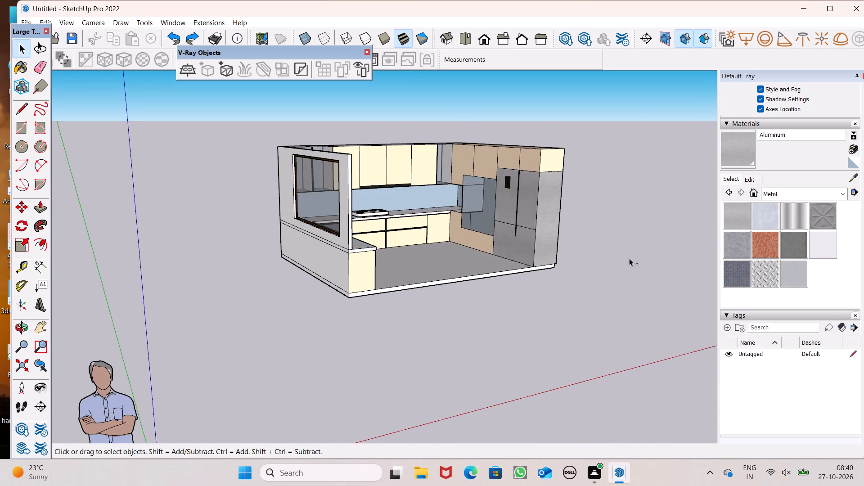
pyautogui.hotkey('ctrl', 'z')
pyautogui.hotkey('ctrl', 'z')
# Examine the thickened outer wall from outside and the kitchen interior, including the refrigerator and tall-cabinet side.
pyautogui.press('z')
pyautogui.moveTo(593, 252); pyautogui.dragTo(271, 265, button='middle')
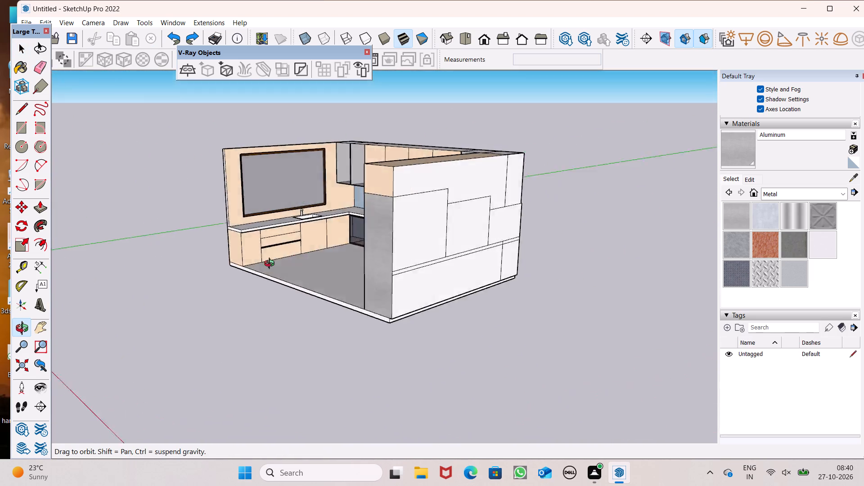
pyautogui.moveTo(271, 265); pyautogui.dragTo(232, 281, button='middle')
pyautogui.press('space')
pyautogui.scroll(-1, 365, 291)
pyautogui.moveTo(388, 290); pyautogui.dragTo(261, 331, button='middle')
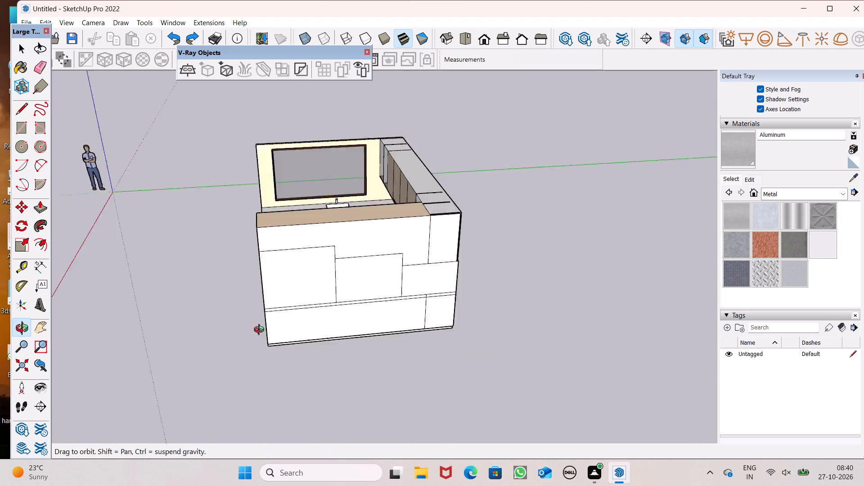
pyautogui.moveTo(261, 331); pyautogui.dragTo(616, 306, button='middle')
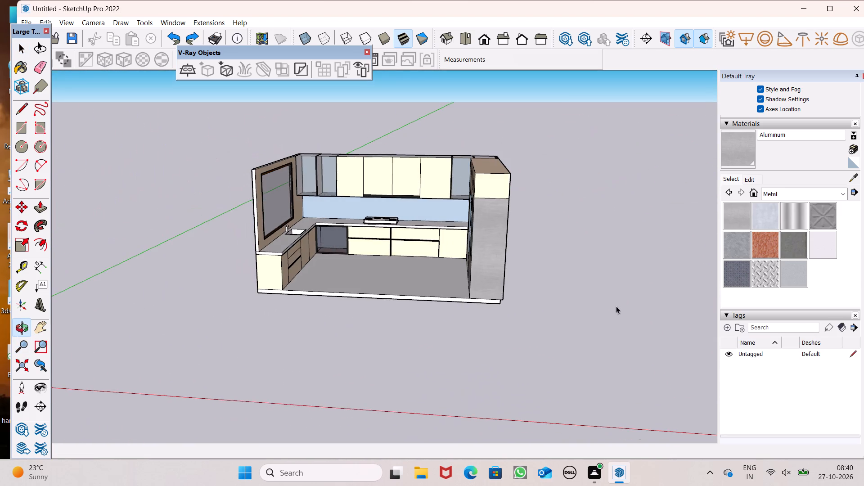
pyautogui.moveTo(535, 307); pyautogui.dragTo(579, 282, button='middle')
pyautogui.scroll(8, 565, 247)
pyautogui.scroll(-4, 568, 234)
pyautogui.scroll(1, 526, 267)
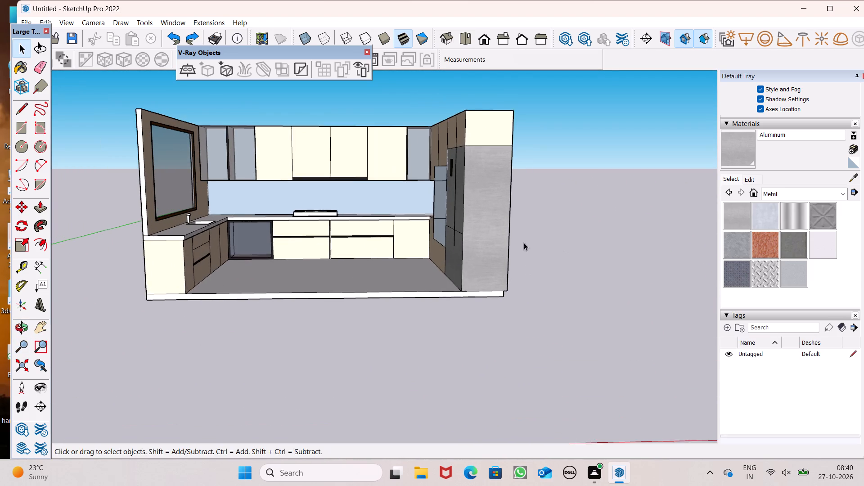
pyautogui.scroll(1, 524, 243)
pyautogui.scroll(-2, 436, 310)
pyautogui.scroll(5, 427, 262)
pyautogui.scroll(-4, 429, 271)
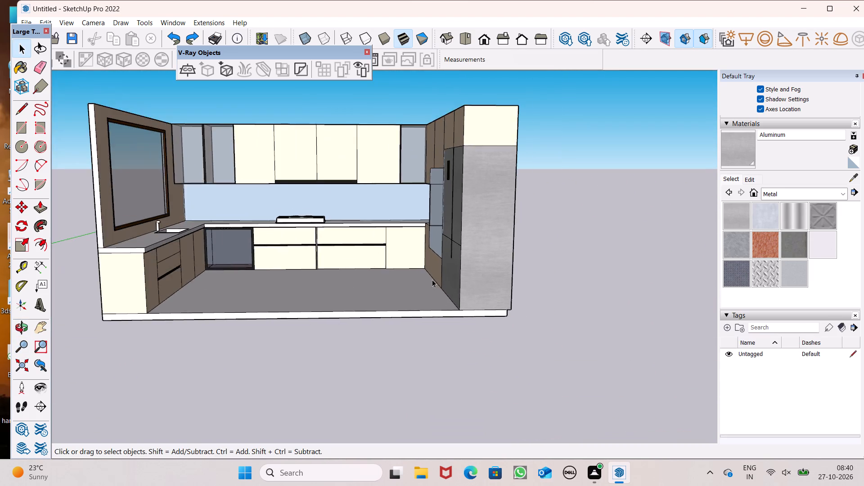
pyautogui.moveTo(443, 284); pyautogui.dragTo(450, 315, button='middle')
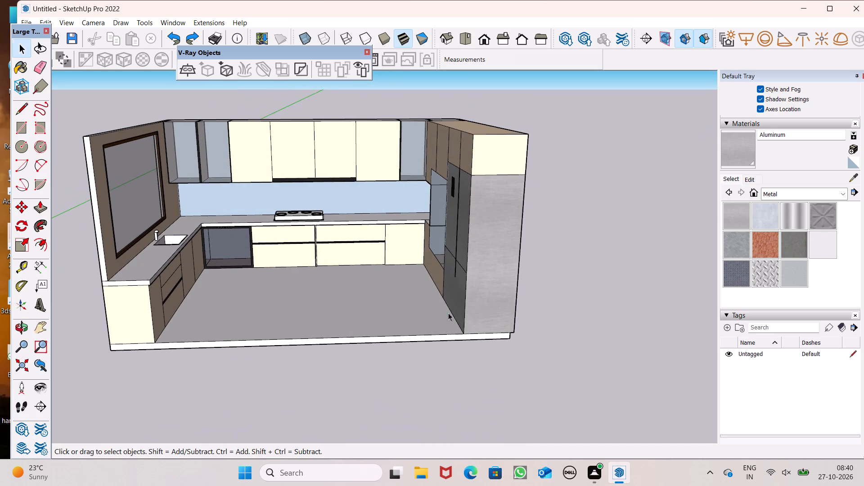
pyautogui.scroll(-4, 359, 280)
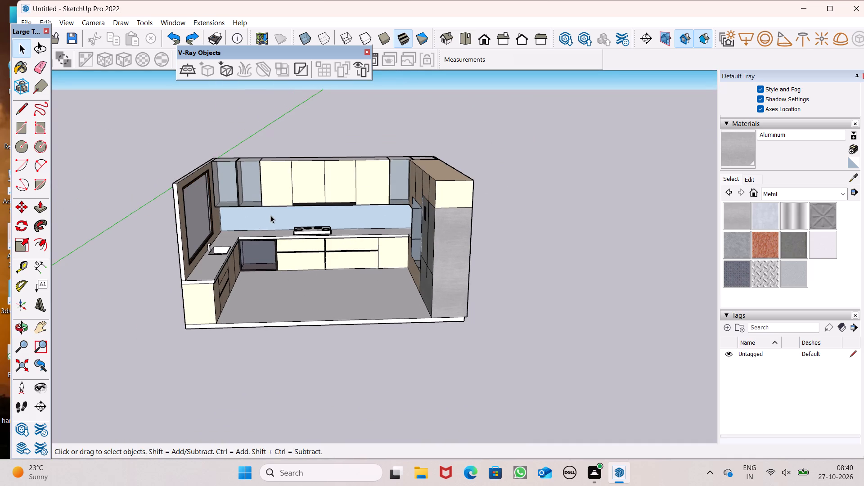
# Draw a 20' by 15' rectangle on the ground in empty space beside the kitchen's tall-cabinet side.
pyautogui.scroll(-1, 352, 284)
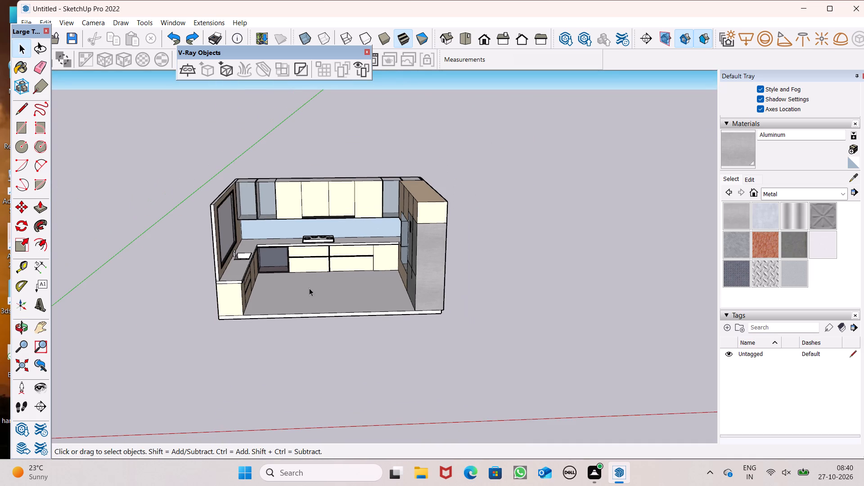
pyautogui.scroll(-5, 138, 296)
pyautogui.scroll(4, 502, 302)
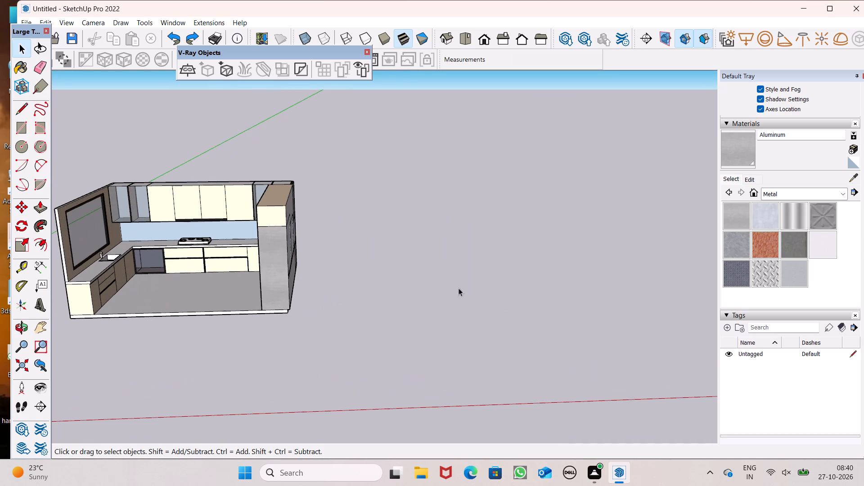
pyautogui.click(21, 128)
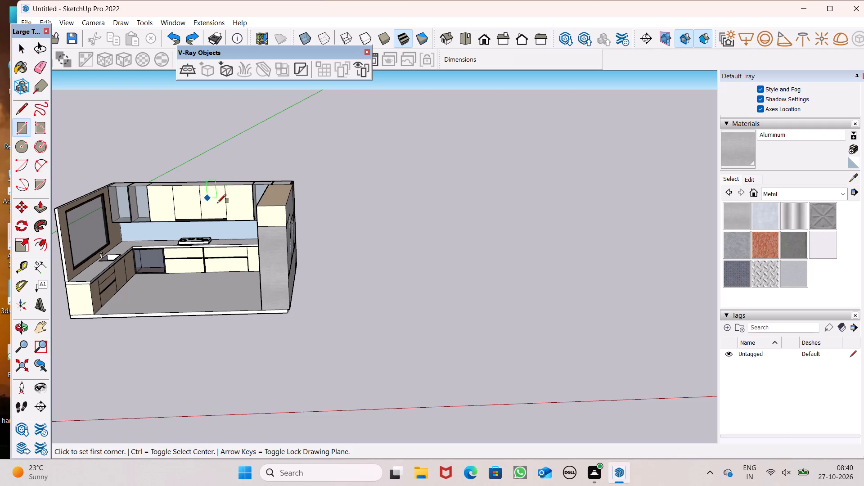
pyautogui.moveTo(400, 272); pyautogui.dragTo(382, 267, button='middle')
pyautogui.scroll(1, 383, 271)
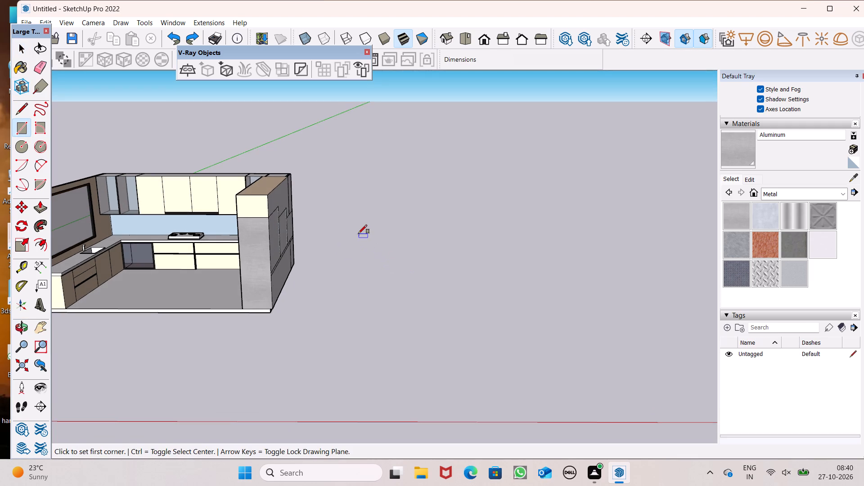
pyautogui.scroll(-6, 358, 234)
pyautogui.moveTo(352, 243); pyautogui.dragTo(346, 407, button='middle')
pyautogui.scroll(1, 346, 407)
pyautogui.click(470, 31)
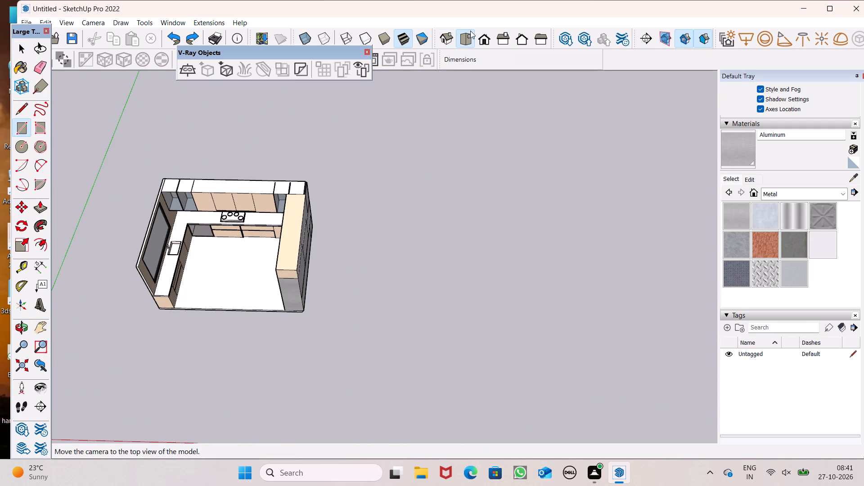
pyautogui.scroll(-6, 332, 103)
pyautogui.scroll(6, 516, 180)
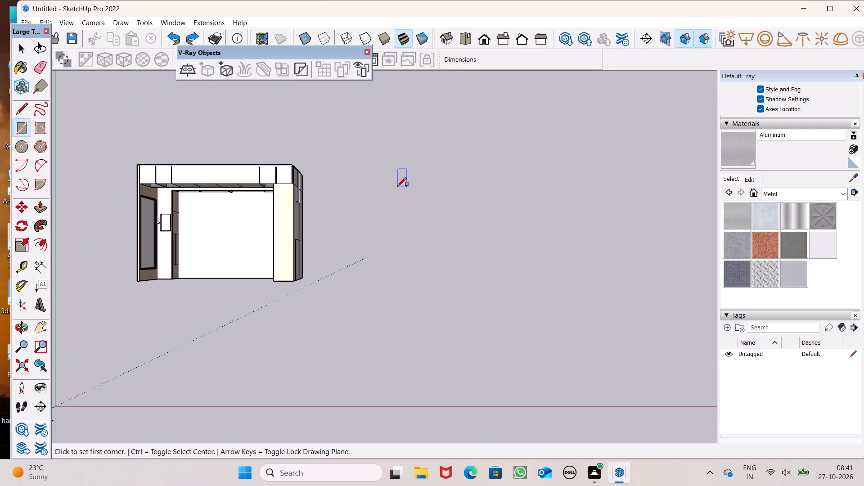
pyautogui.moveTo(448, 241); pyautogui.dragTo(466, 313, button='middle')
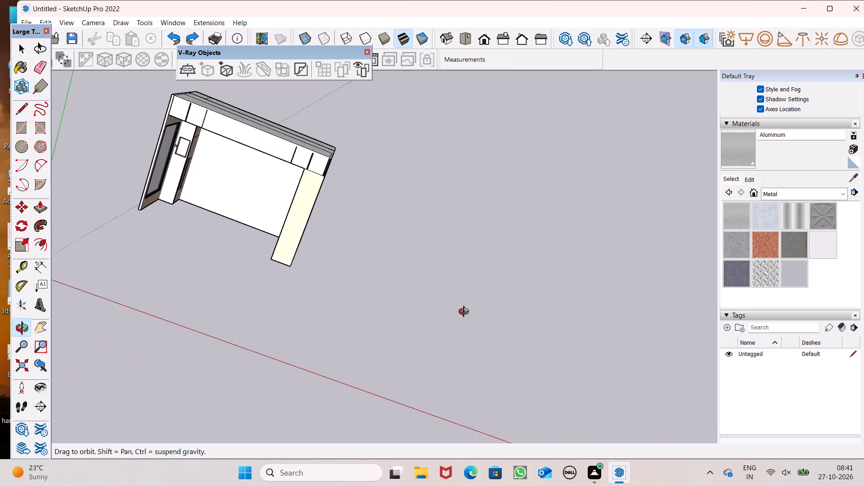
pyautogui.moveTo(466, 313); pyautogui.dragTo(473, 313, button='middle')
pyautogui.click(468, 42)
pyautogui.scroll(-4, 169, 246)
pyautogui.scroll(6, 554, 292)
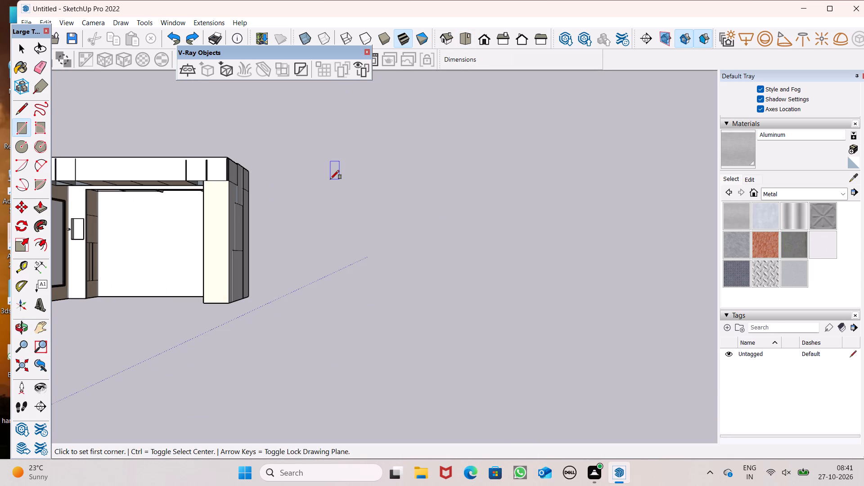
pyautogui.click(332, 173)
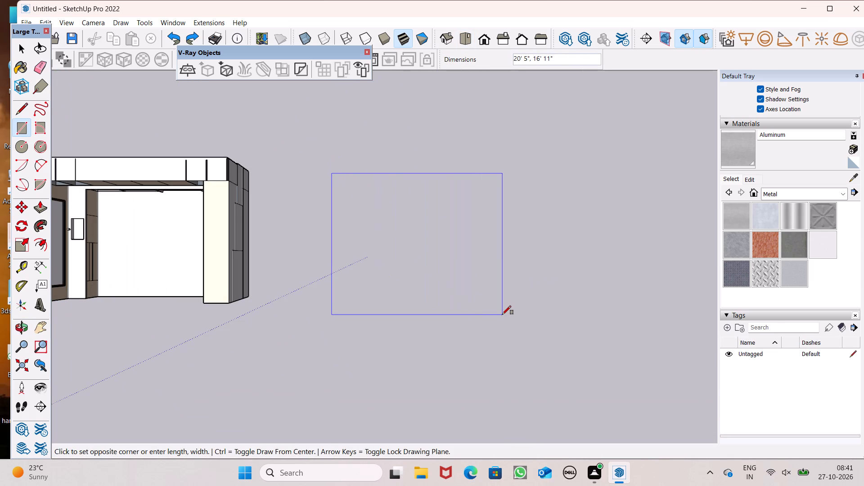
pyautogui.write('20')
pyautogui.write("',15'")
pyautogui.press('Return')
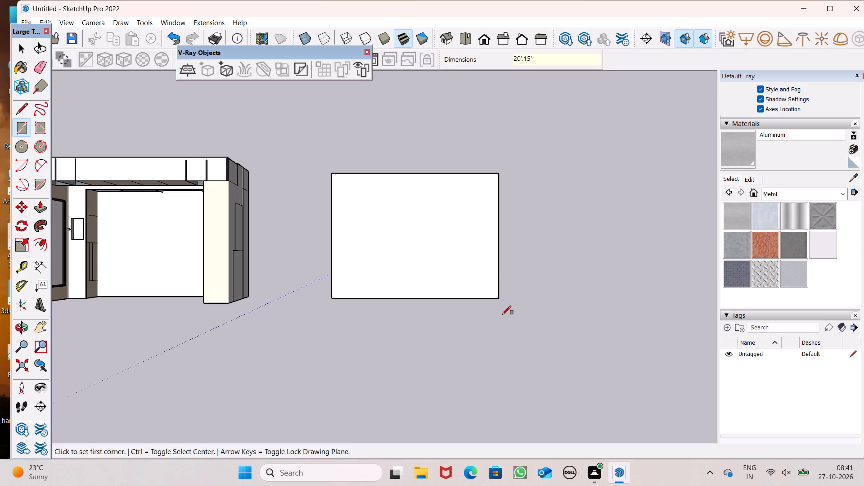
pyautogui.press('space')
# Push/Pull the new rectangle to a thickness of 4" to make a floor slab.
pyautogui.moveTo(454, 287); pyautogui.dragTo(472, 88, button='middle')
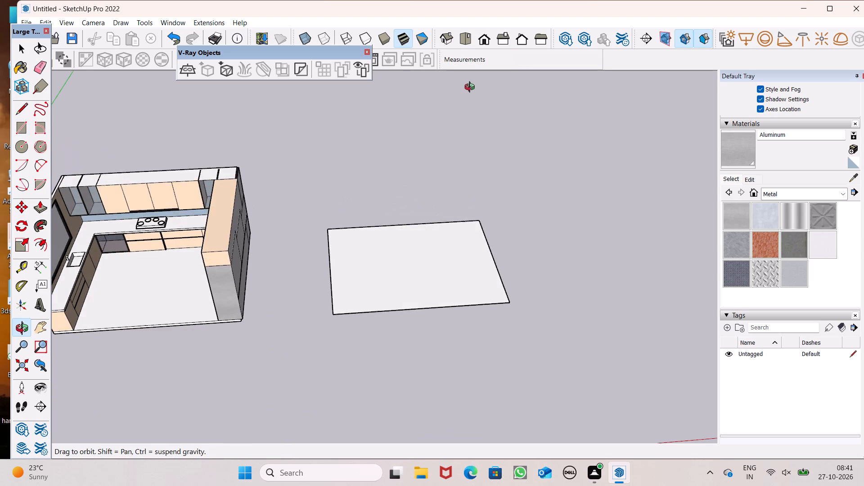
pyautogui.moveTo(472, 88); pyautogui.dragTo(472, 88, button='middle')
pyautogui.scroll(2, 464, 193)
pyautogui.moveTo(430, 211); pyautogui.dragTo(413, 66, button='middle')
pyautogui.scroll(2, 375, 198)
pyautogui.scroll(-5, 372, 230)
pyautogui.moveTo(381, 243); pyautogui.dragTo(383, 332, button='middle')
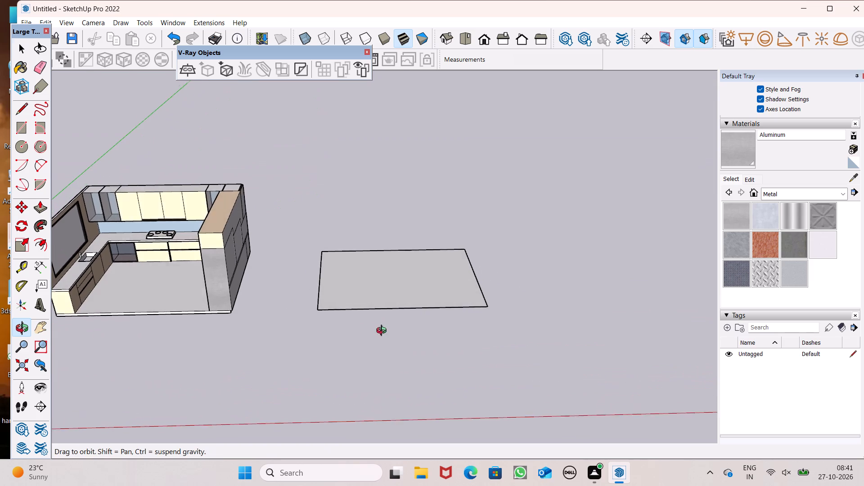
pyautogui.moveTo(383, 332); pyautogui.dragTo(382, 332, button='middle')
pyautogui.scroll(-5, 375, 220)
pyautogui.moveTo(377, 237); pyautogui.dragTo(378, 466, button='middle')
pyautogui.scroll(7, 368, 302)
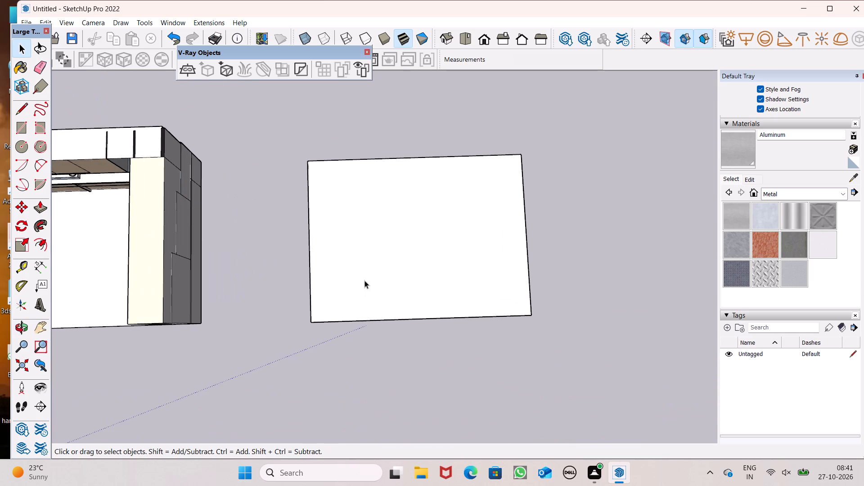
pyautogui.scroll(-3, 350, 317)
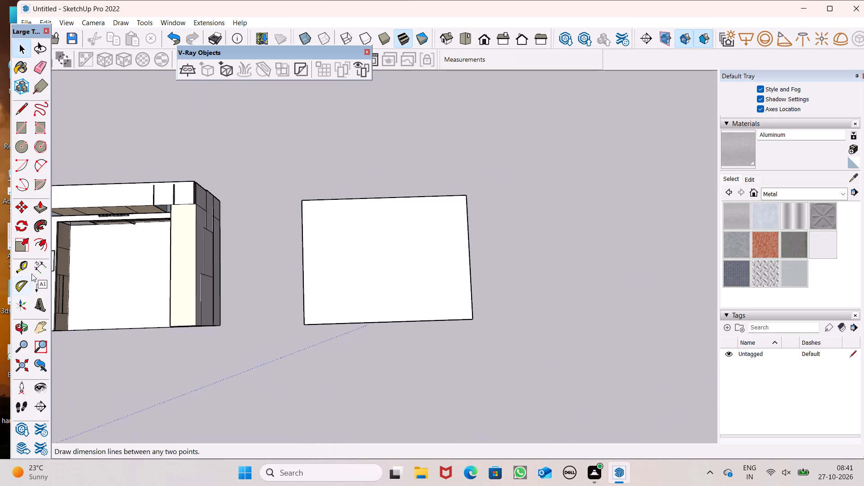
pyautogui.click(47, 207)
pyautogui.scroll(5, 341, 222)
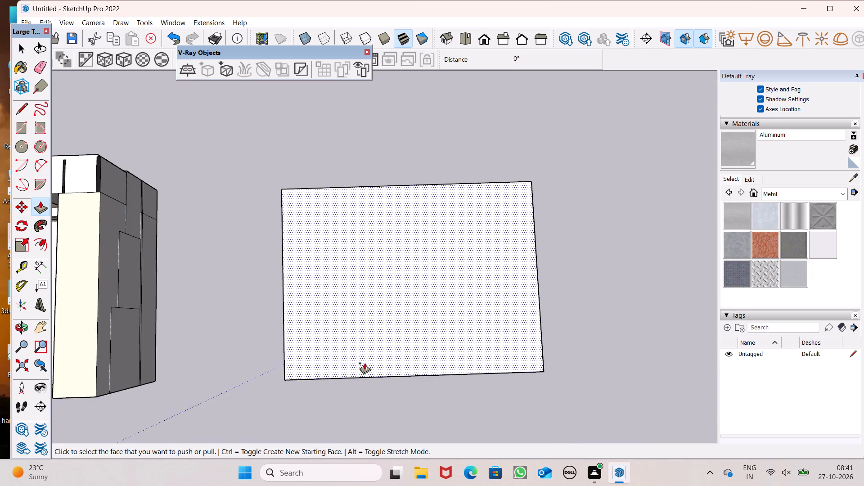
pyautogui.click(364, 363)
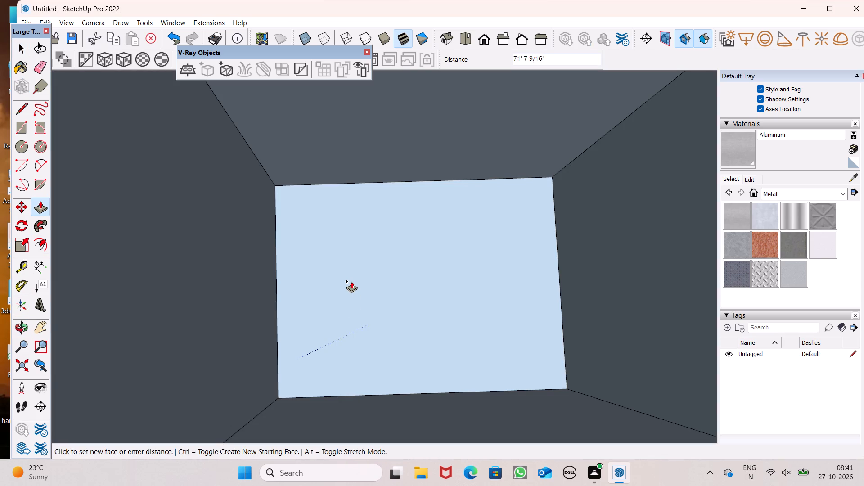
pyautogui.press('6')
pyautogui.press('BackSpace')
pyautogui.write('4"')
pyautogui.press('Return')
pyautogui.scroll(-7, 351, 281)
pyautogui.moveTo(384, 379); pyautogui.dragTo(375, 172, button='middle')
pyautogui.scroll(7, 348, 305)
pyautogui.press('space')
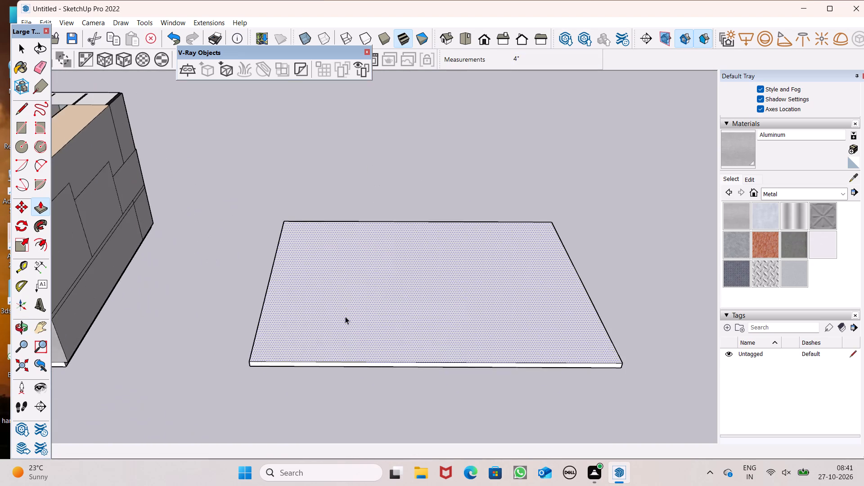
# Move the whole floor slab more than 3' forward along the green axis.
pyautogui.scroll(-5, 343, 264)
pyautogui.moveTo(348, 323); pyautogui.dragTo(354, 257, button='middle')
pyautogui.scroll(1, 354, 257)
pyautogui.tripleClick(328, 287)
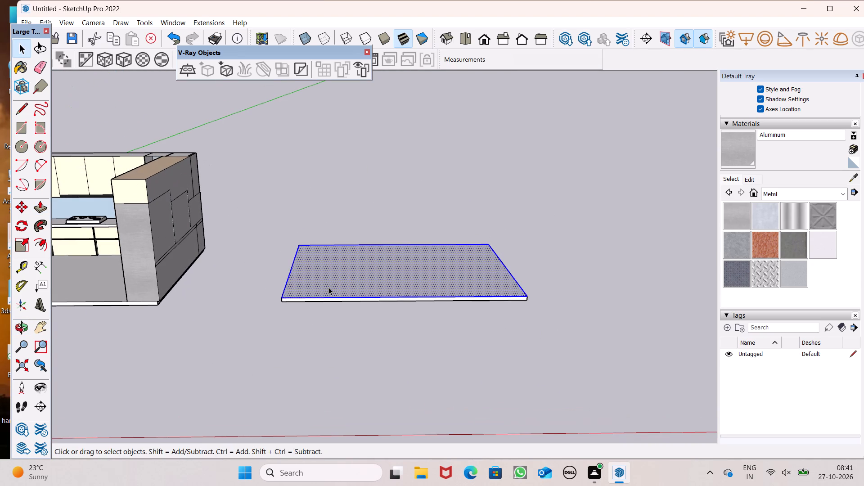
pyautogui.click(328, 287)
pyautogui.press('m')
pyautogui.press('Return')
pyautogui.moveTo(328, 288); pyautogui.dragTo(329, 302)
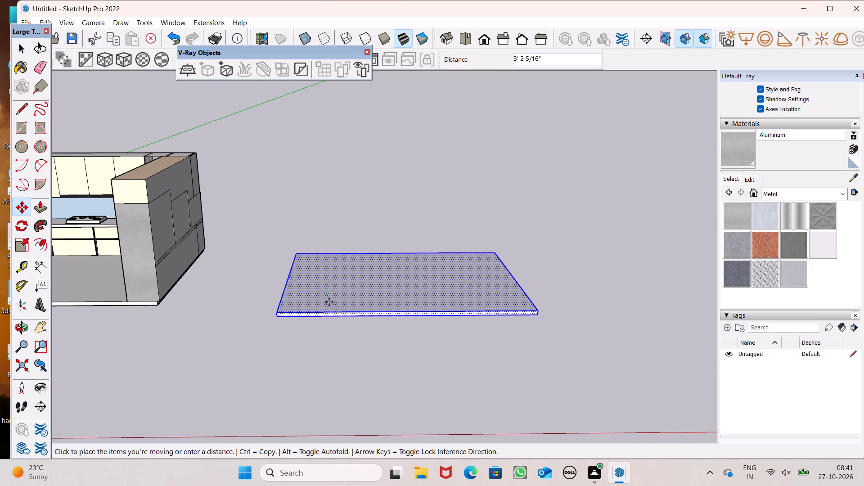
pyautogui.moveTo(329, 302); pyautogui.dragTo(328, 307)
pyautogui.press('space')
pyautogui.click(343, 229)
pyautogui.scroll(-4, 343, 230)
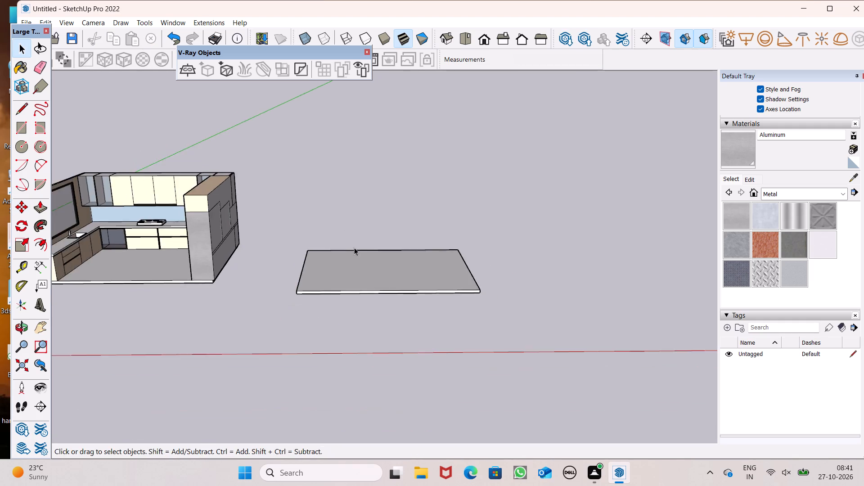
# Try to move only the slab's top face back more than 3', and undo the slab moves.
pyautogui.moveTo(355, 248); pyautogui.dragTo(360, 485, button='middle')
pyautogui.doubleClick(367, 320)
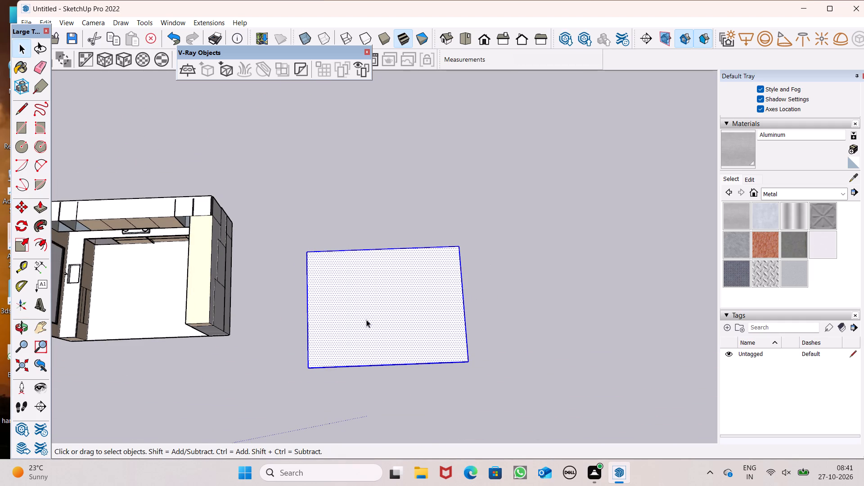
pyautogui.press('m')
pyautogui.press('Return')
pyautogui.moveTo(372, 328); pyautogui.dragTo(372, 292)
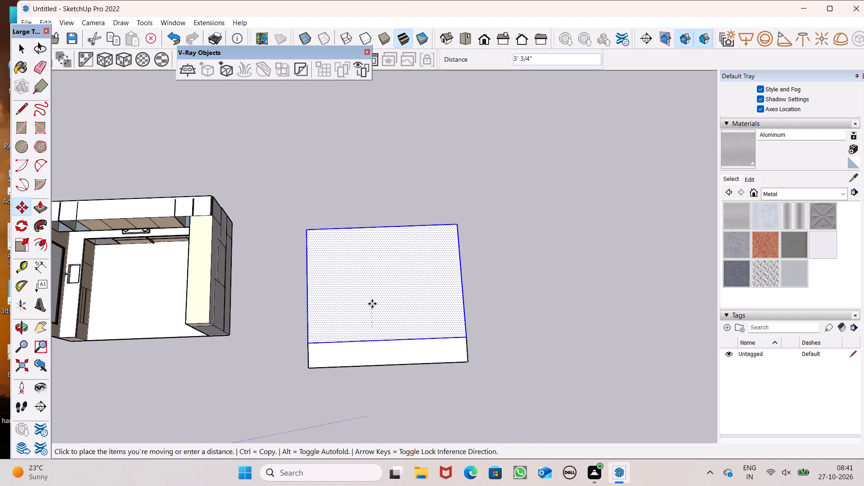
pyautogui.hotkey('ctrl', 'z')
# Move the whole slab about 3' toward the kitchen's tall-cabinet side and fine-tune its position.
pyautogui.press('space')
pyautogui.tripleClick(377, 310)
pyautogui.doubleClick(377, 310)
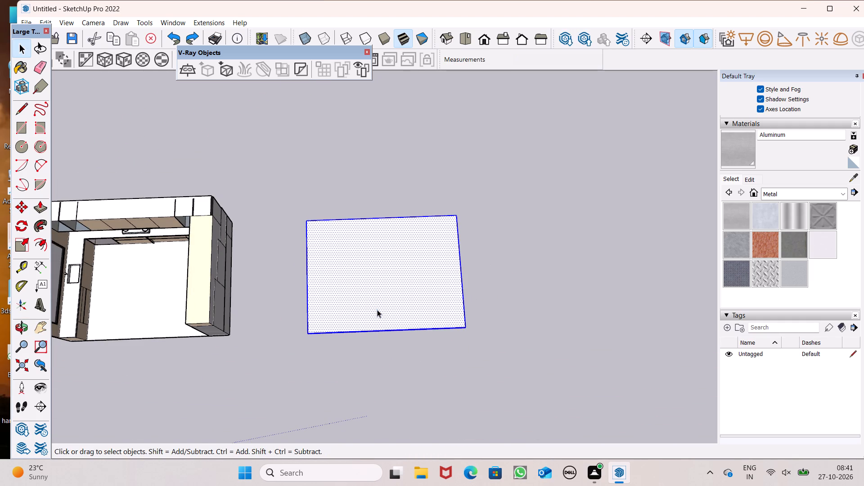
pyautogui.press('m')
pyautogui.press('Return')
pyautogui.press(']')
pyautogui.moveTo(375, 320); pyautogui.dragTo(356, 306)
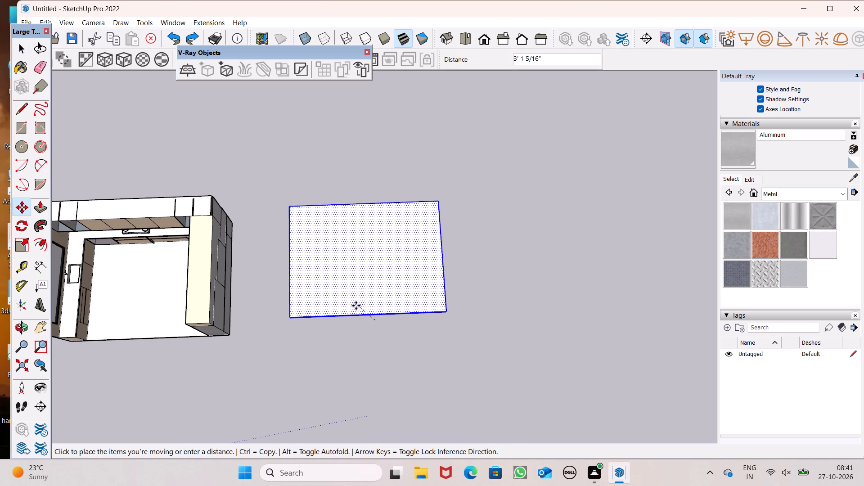
pyautogui.moveTo(356, 306); pyautogui.dragTo(346, 324)
pyautogui.moveTo(352, 347); pyautogui.dragTo(324, 44, button='middle')
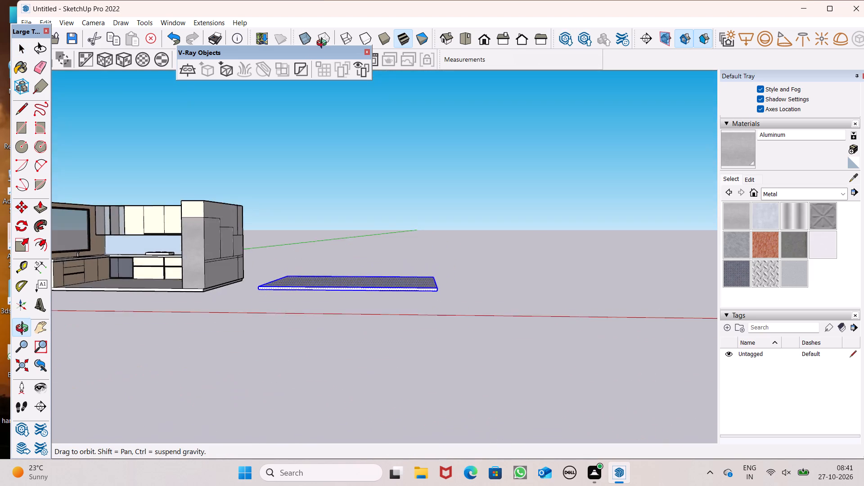
pyautogui.moveTo(324, 44); pyautogui.dragTo(332, 66, button='middle')
pyautogui.moveTo(306, 281); pyautogui.dragTo(306, 287)
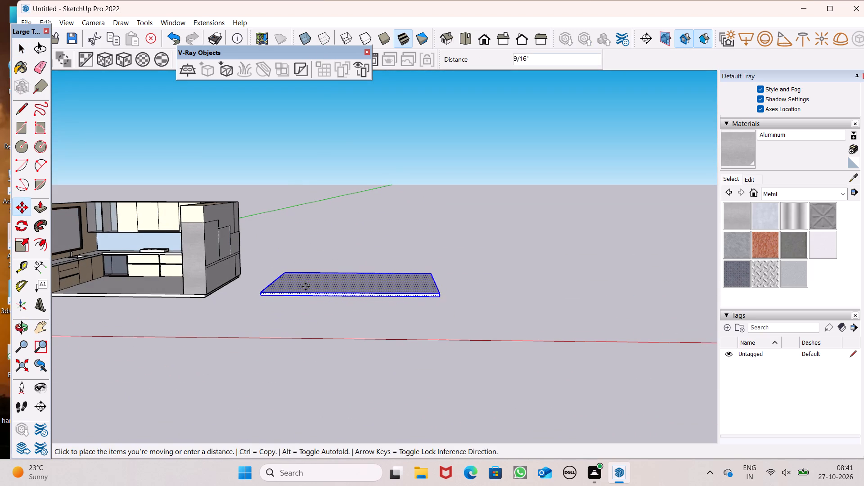
pyautogui.moveTo(306, 287); pyautogui.dragTo(303, 291)
pyautogui.press('space')
pyautogui.click(359, 203)
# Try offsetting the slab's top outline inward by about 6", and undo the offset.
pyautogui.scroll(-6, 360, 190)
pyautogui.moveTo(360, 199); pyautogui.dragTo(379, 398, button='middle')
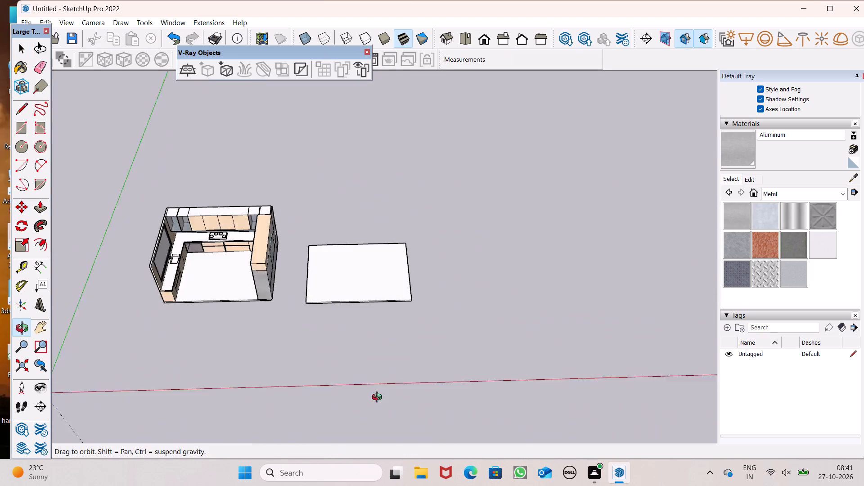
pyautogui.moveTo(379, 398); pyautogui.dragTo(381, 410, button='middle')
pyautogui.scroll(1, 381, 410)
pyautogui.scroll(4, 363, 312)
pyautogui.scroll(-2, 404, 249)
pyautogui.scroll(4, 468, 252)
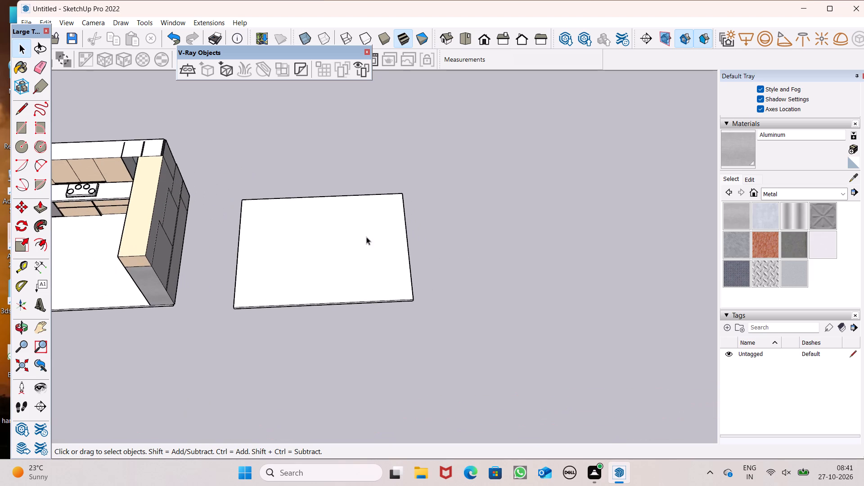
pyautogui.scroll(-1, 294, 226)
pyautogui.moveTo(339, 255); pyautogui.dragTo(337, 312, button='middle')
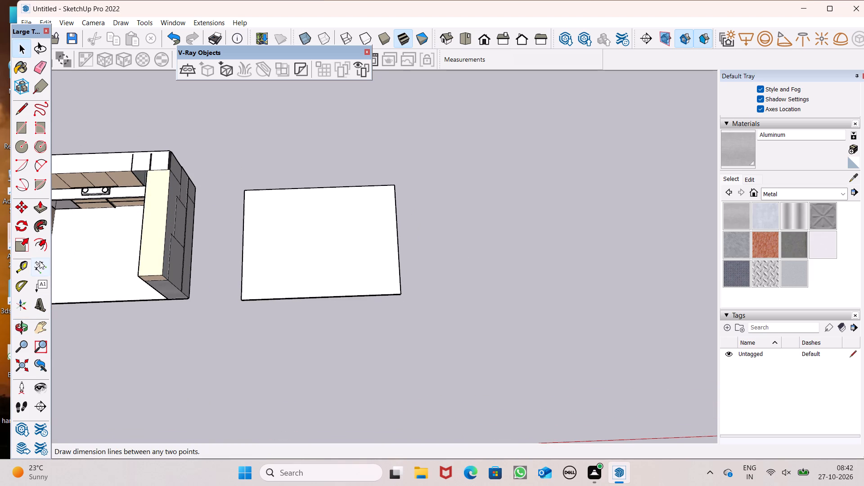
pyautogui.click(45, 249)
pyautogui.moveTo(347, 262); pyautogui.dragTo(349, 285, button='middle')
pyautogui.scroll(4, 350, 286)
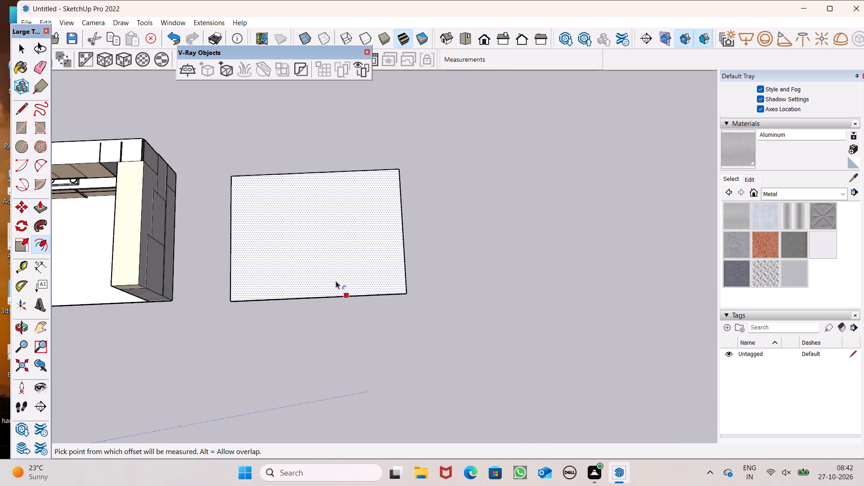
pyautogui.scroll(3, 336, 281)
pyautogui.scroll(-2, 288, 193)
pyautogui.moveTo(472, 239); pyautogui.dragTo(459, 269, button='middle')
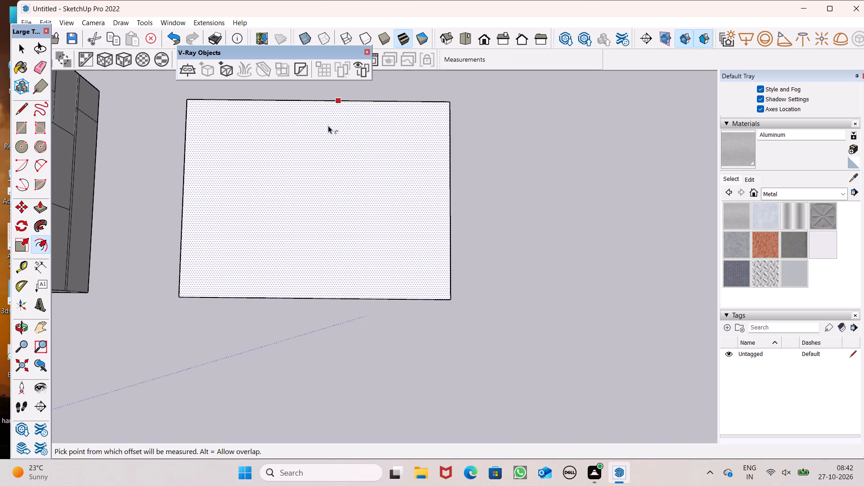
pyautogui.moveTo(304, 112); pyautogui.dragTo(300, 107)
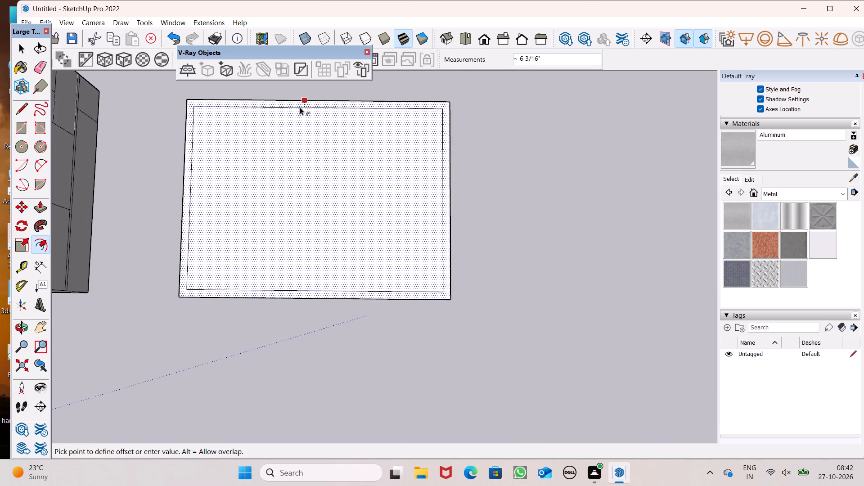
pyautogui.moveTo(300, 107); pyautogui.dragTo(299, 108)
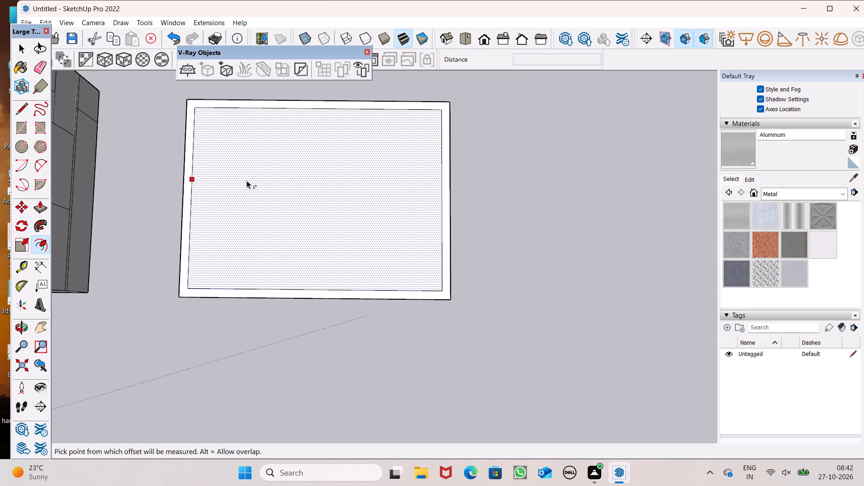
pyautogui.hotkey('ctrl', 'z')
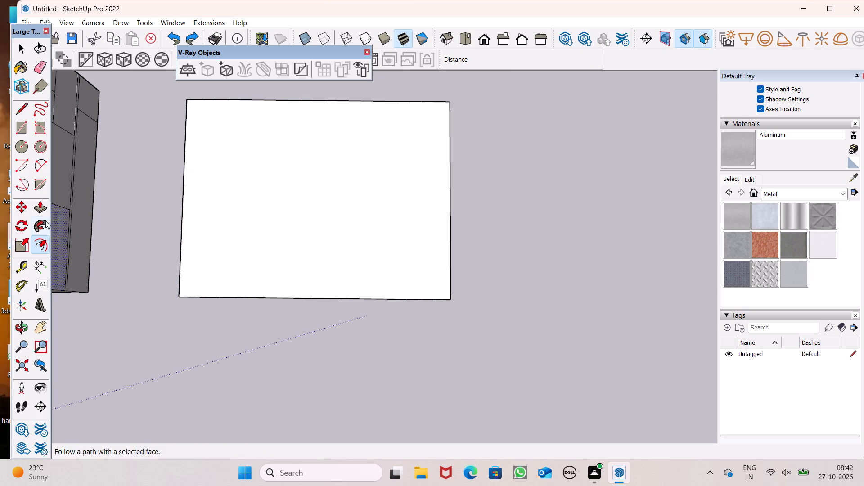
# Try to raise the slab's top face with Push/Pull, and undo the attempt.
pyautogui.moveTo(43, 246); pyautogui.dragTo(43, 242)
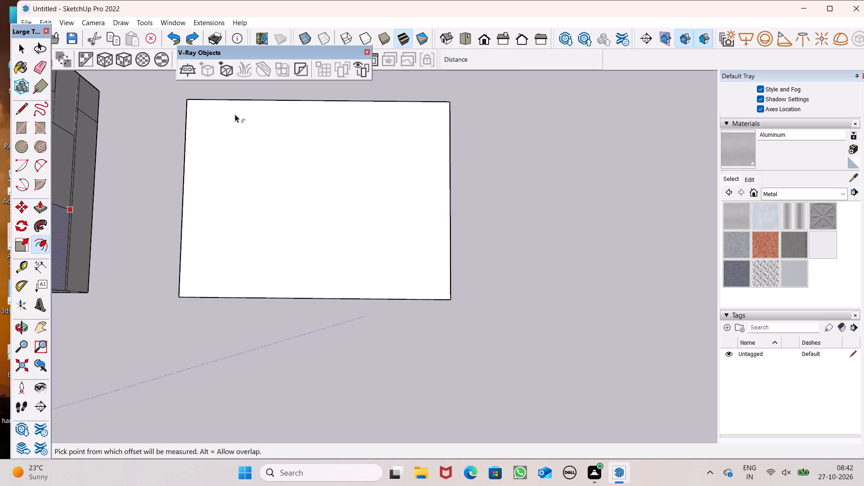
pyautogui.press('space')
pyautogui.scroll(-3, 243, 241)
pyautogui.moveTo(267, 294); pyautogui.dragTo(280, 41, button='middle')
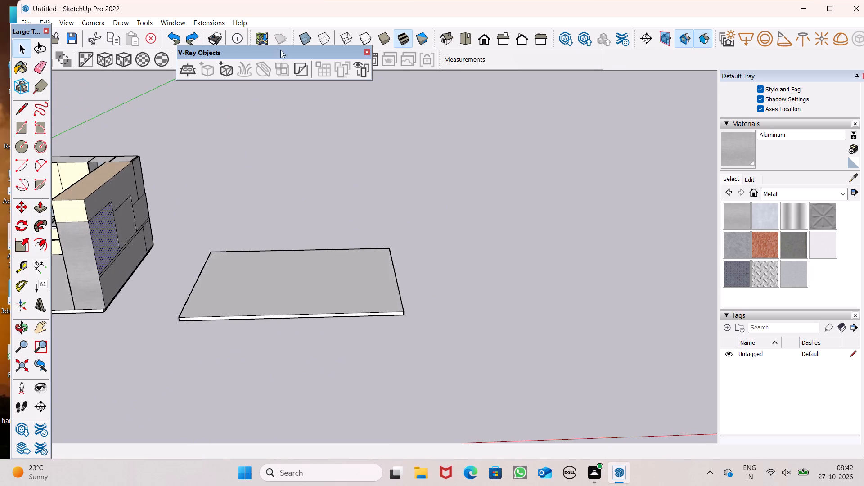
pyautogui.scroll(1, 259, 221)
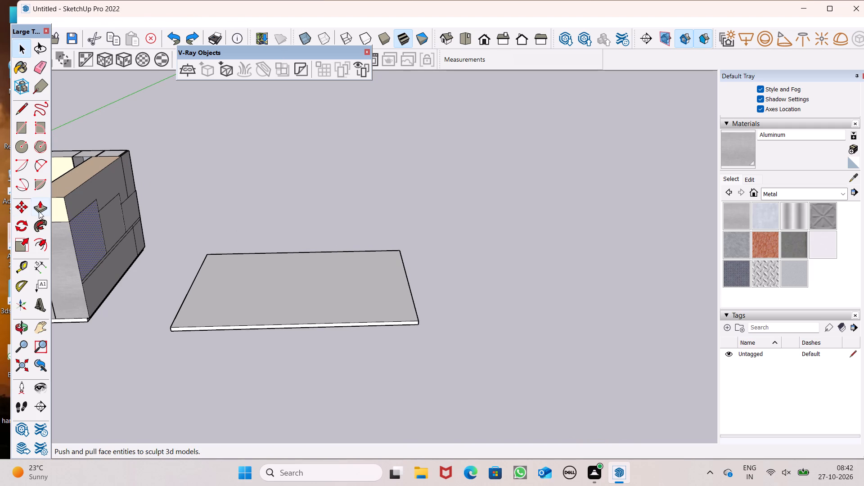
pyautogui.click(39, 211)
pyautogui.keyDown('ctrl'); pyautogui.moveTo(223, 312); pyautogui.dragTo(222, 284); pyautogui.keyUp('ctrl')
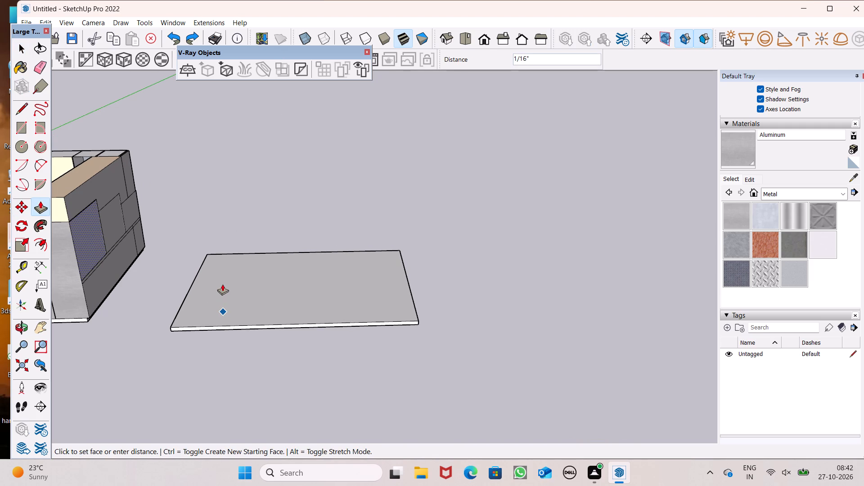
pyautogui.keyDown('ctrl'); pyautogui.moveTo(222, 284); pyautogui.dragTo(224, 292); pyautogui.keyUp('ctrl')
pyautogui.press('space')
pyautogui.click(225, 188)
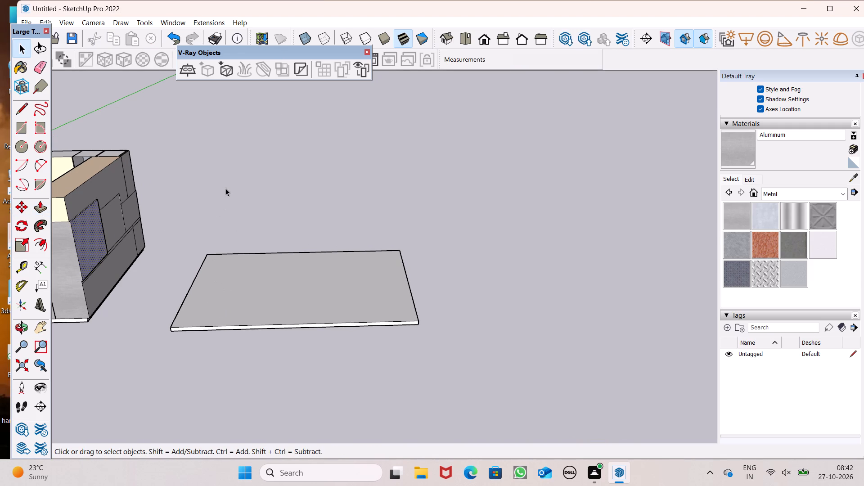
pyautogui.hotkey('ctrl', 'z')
# Pull the slab's top face up 10' to form a solid block for the room.
pyautogui.click(36, 211)
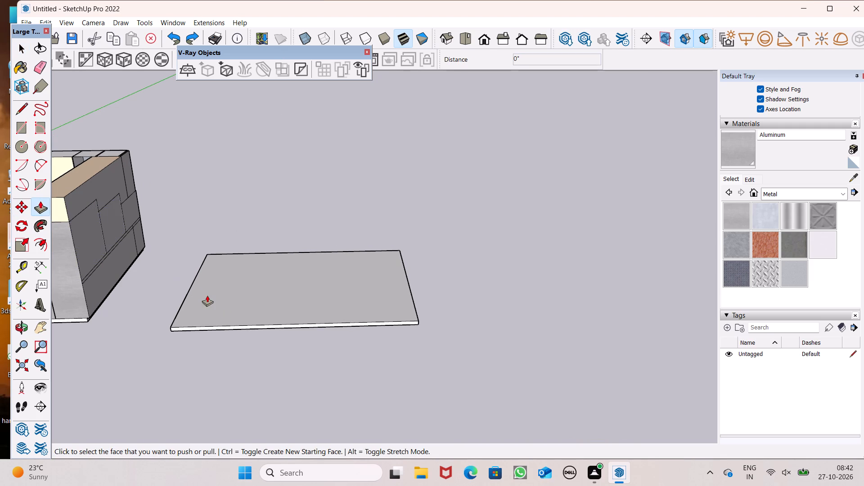
pyautogui.moveTo(211, 303); pyautogui.dragTo(204, 205)
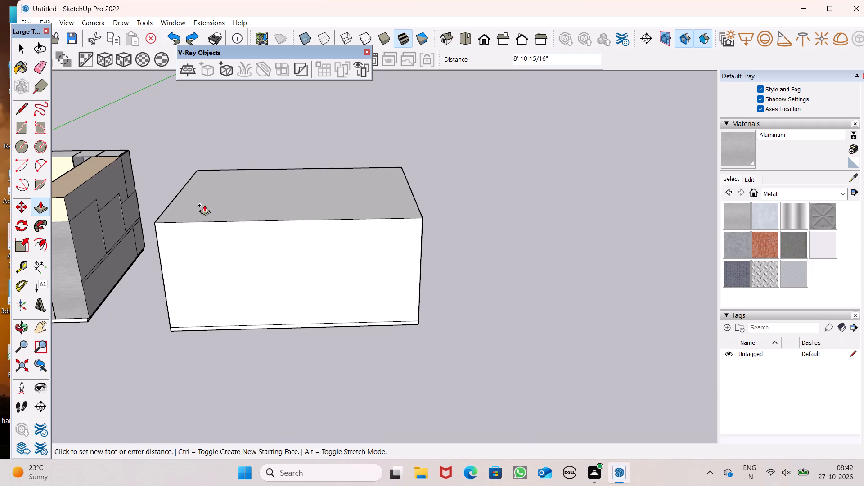
pyautogui.moveTo(204, 205); pyautogui.dragTo(203, 200)
pyautogui.write("10'")
pyautogui.press('Return')
pyautogui.press('space')
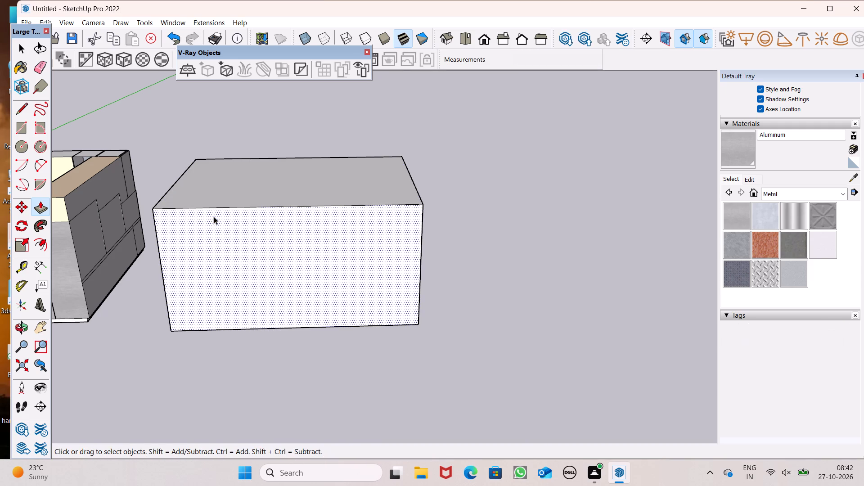
# Erase the block's front top edge to remove the top and front faces and open up the room.
pyautogui.click(39, 75)
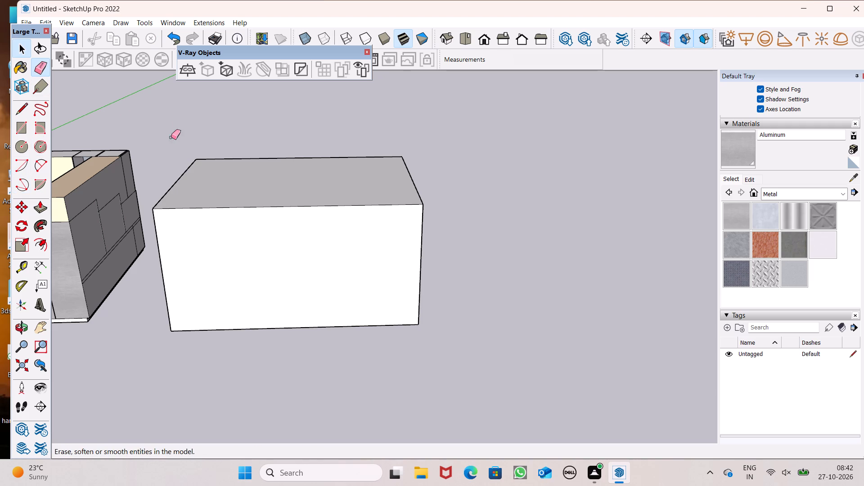
pyautogui.click(220, 210)
pyautogui.moveTo(222, 207); pyautogui.dragTo(227, 213)
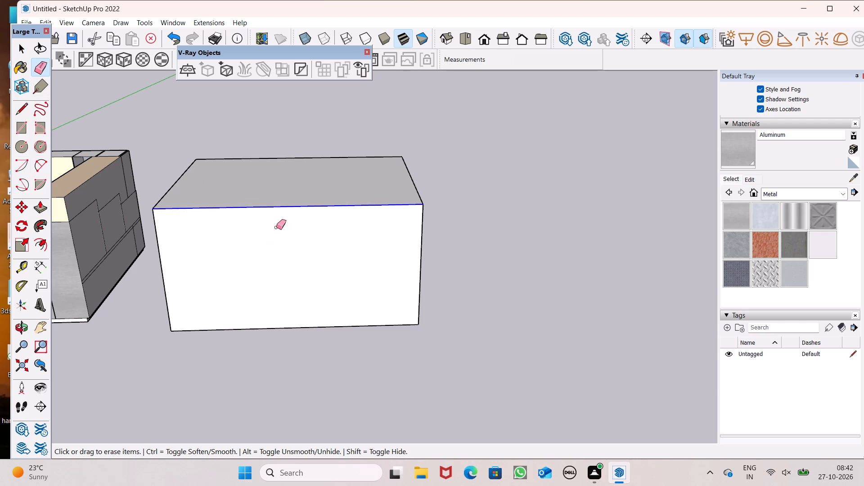
# Place a guide on the room's back wall 4" above the floor edge.
pyautogui.scroll(3, 291, 204)
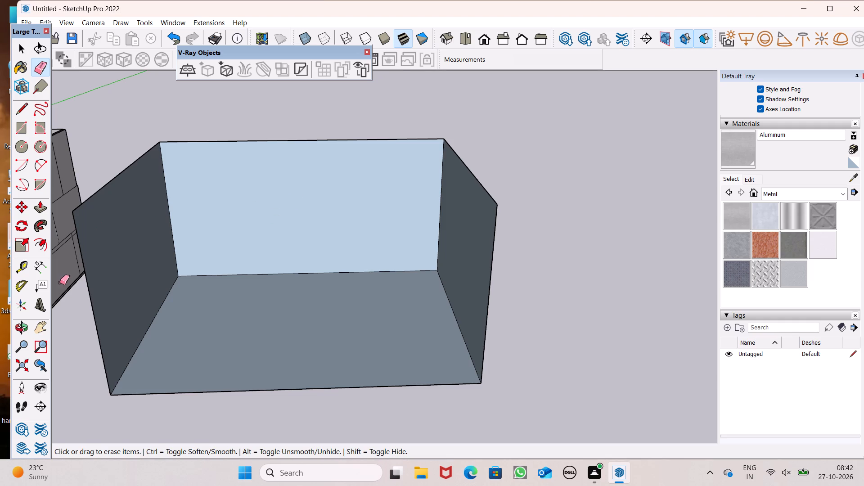
pyautogui.click(27, 267)
pyautogui.scroll(2, 314, 292)
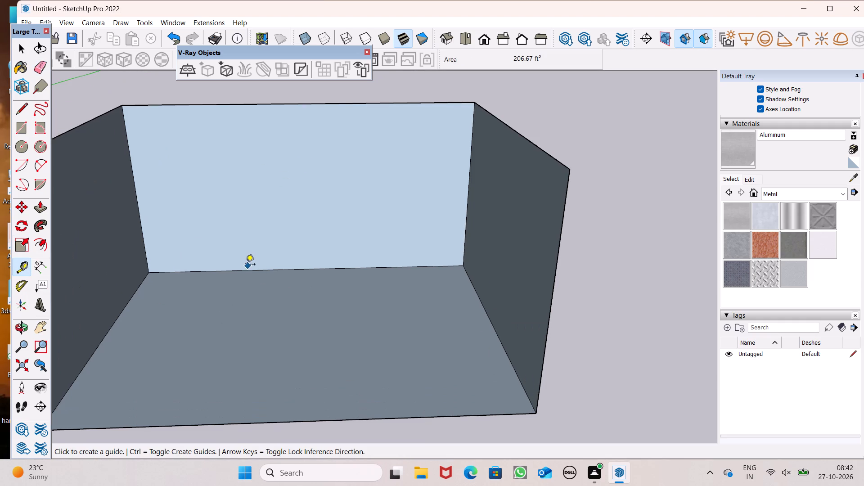
pyautogui.scroll(5, 243, 263)
pyautogui.click(251, 274)
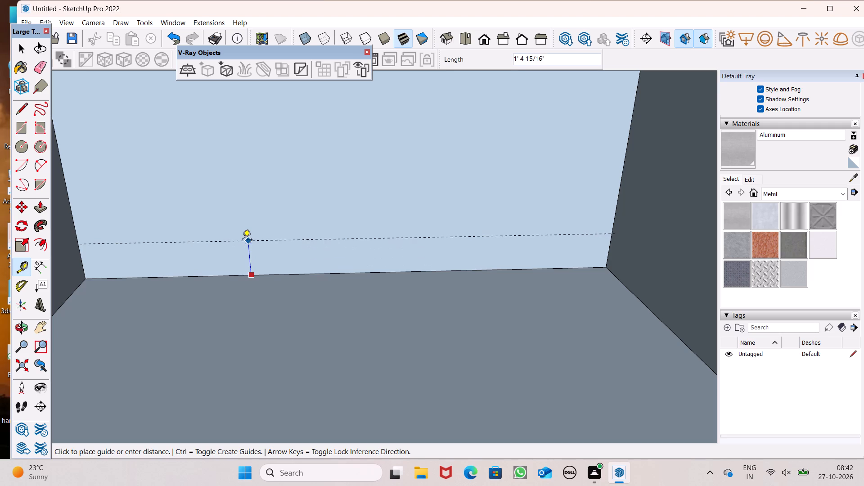
pyautogui.press('3')
pyautogui.press('BackSpace')
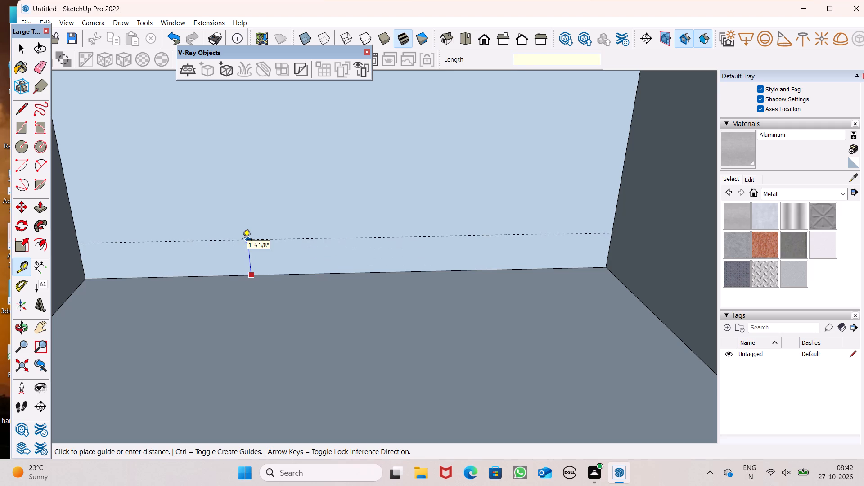
pyautogui.press('4')
pyautogui.hotkey('shift', '"')
pyautogui.press('Return')
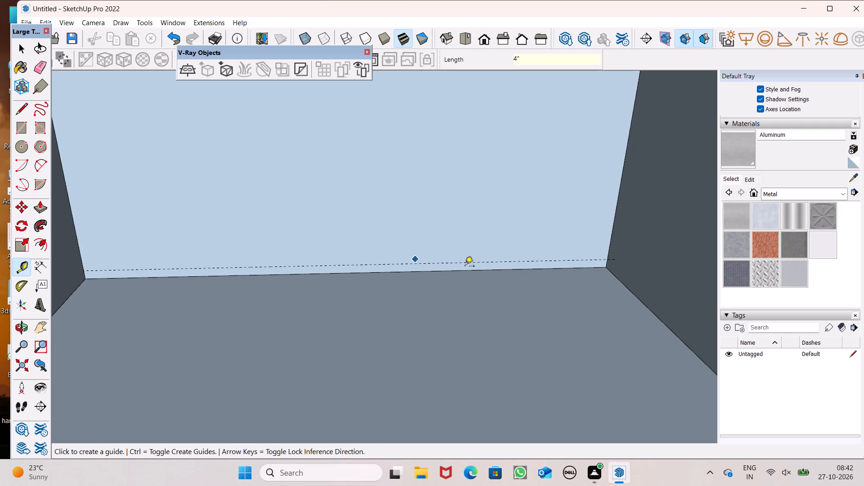
# Place a guide 4" above the floor edge on the side wall farthest from the kitchen.
pyautogui.scroll(-2, 337, 223)
pyautogui.moveTo(565, 339); pyautogui.dragTo(607, 327, button='middle')
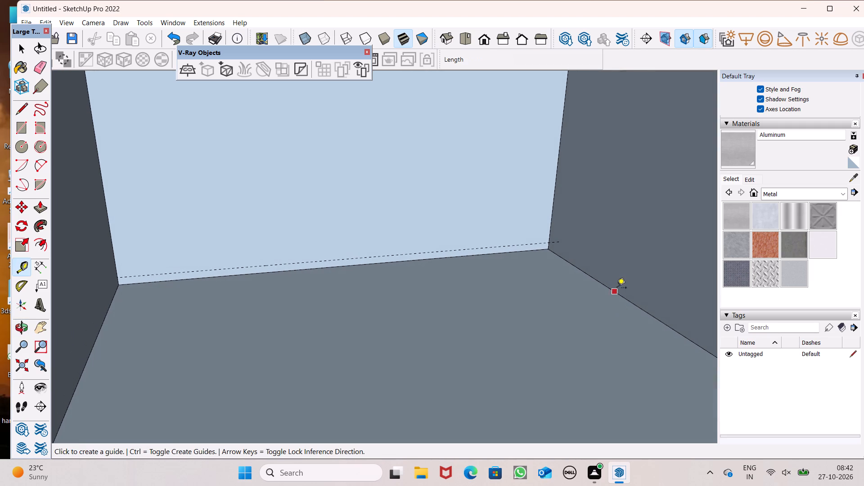
pyautogui.click(617, 291)
pyautogui.press('4')
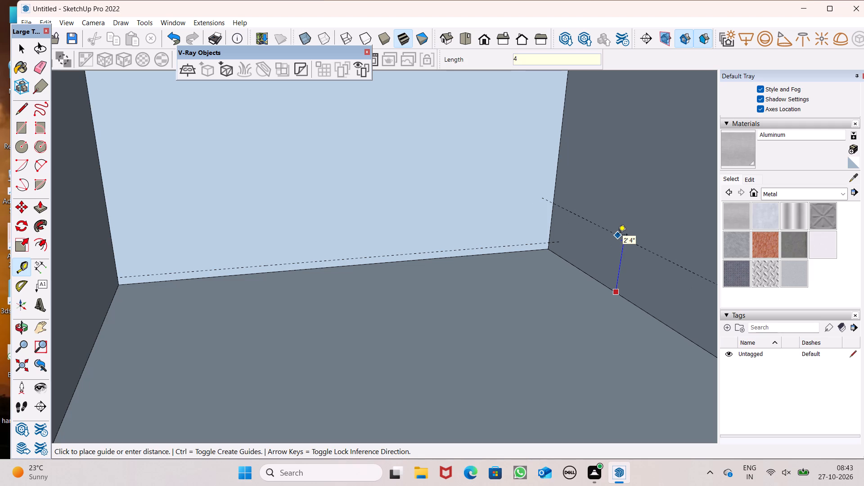
pyautogui.hotkey('shift', '"')
pyautogui.press('Return')
# Place a guide 4" above the floor edge on the side wall nearest the kitchen.
pyautogui.scroll(-4, 404, 233)
pyautogui.moveTo(337, 398); pyautogui.dragTo(274, 402, button='middle')
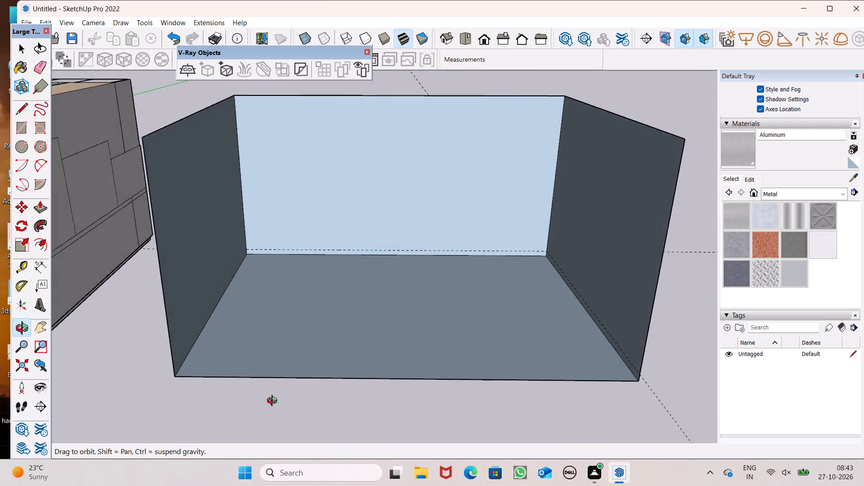
pyautogui.moveTo(274, 402); pyautogui.dragTo(208, 386, button='middle')
pyautogui.scroll(6, 185, 298)
pyautogui.click(235, 315)
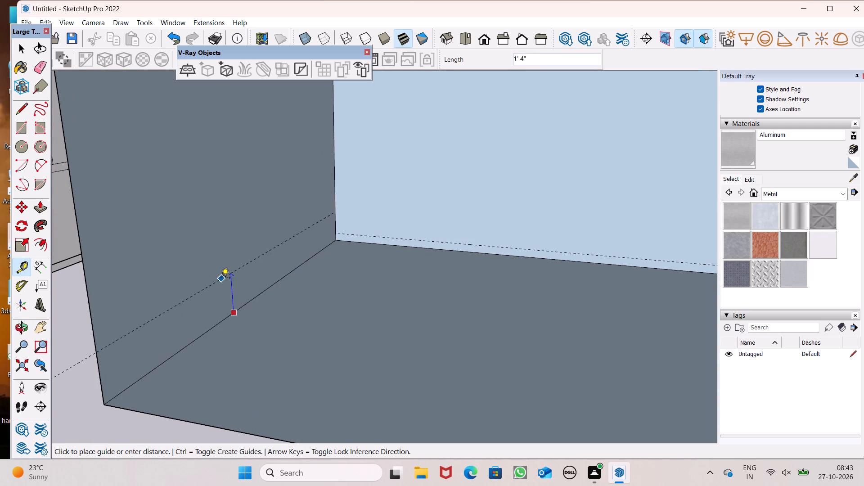
pyautogui.write('4"')
pyautogui.press('Return')
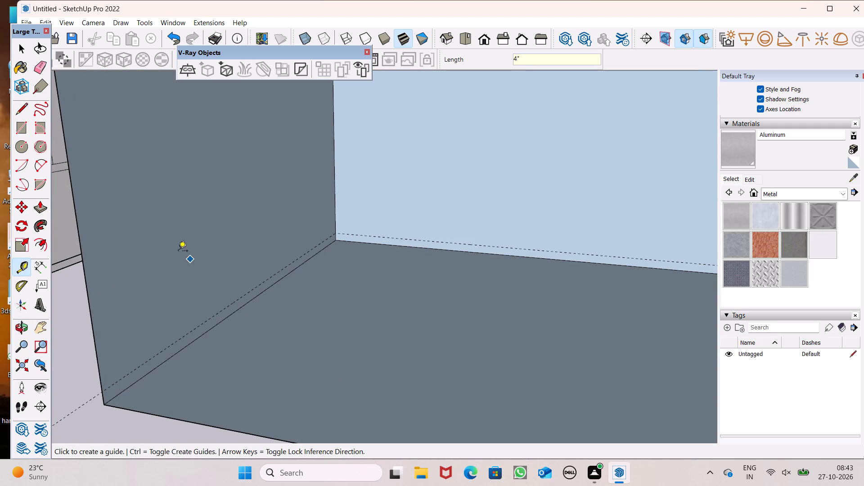
# Draw skirting lines along the 4" guides on the kitchen-side wall and the back wall.
pyautogui.click(28, 108)
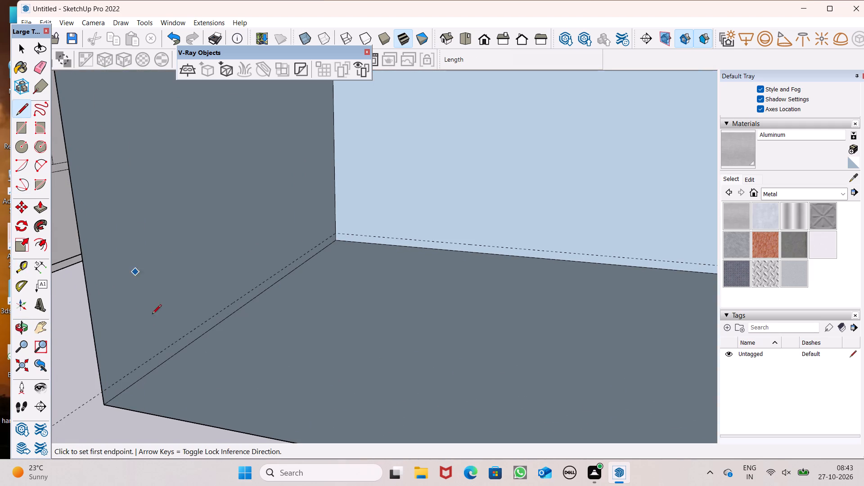
pyautogui.moveTo(103, 393); pyautogui.dragTo(114, 373)
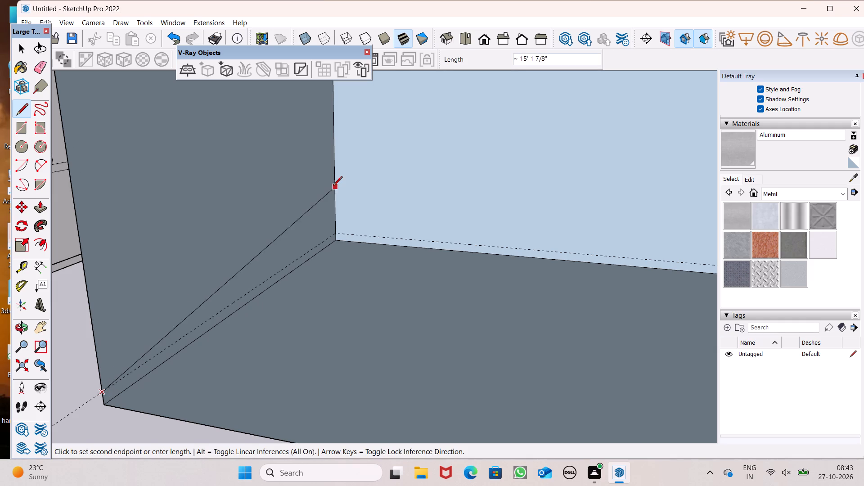
pyautogui.click(338, 230)
pyautogui.click(337, 230)
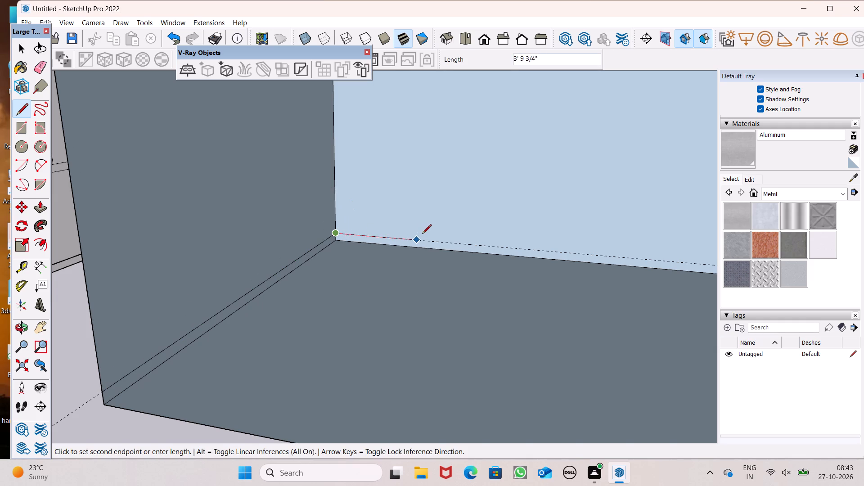
pyautogui.scroll(-5, 427, 236)
pyautogui.scroll(5, 677, 265)
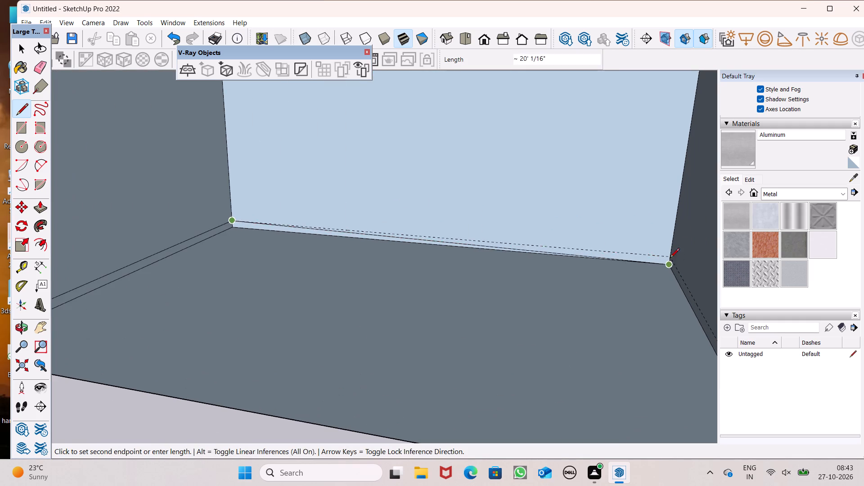
pyautogui.click(667, 255)
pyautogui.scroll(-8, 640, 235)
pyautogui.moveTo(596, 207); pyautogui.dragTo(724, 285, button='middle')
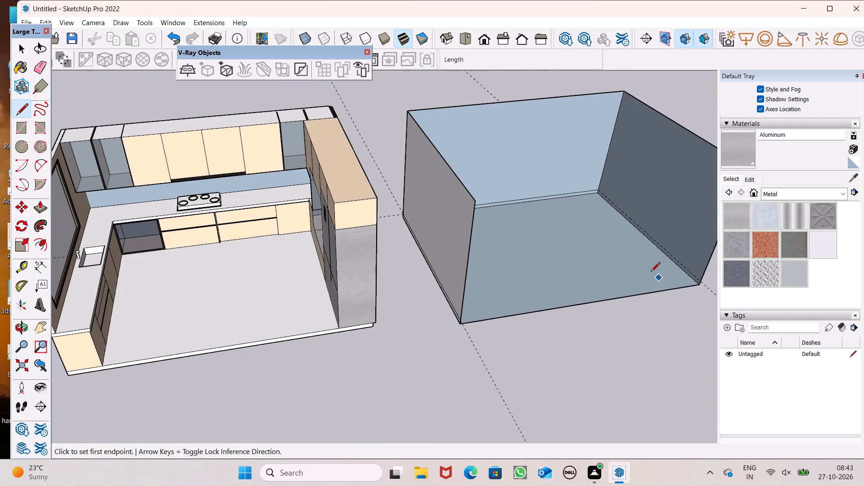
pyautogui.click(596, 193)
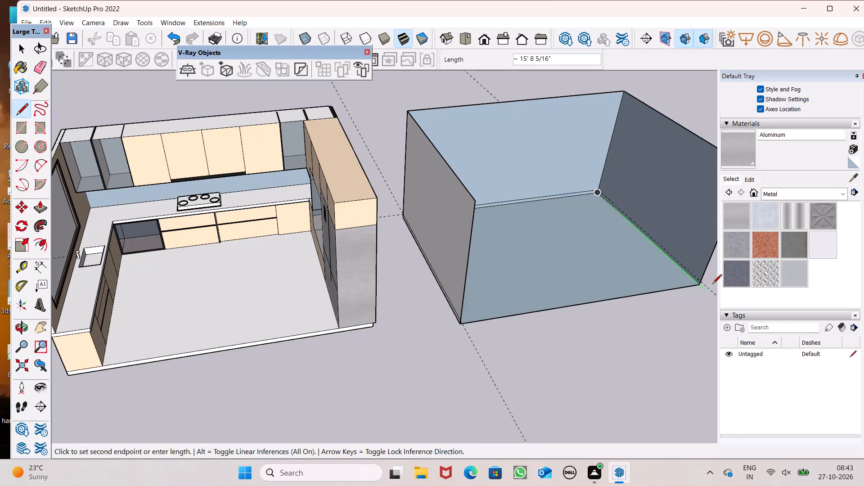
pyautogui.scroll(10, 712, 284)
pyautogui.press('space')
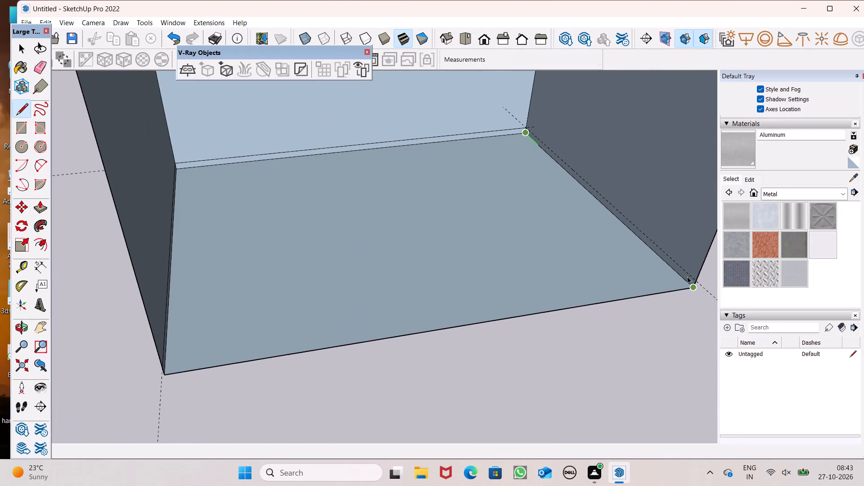
# Draw the skirting line along the 4" guide on the side wall farthest from the kitchen.
pyautogui.click(27, 105)
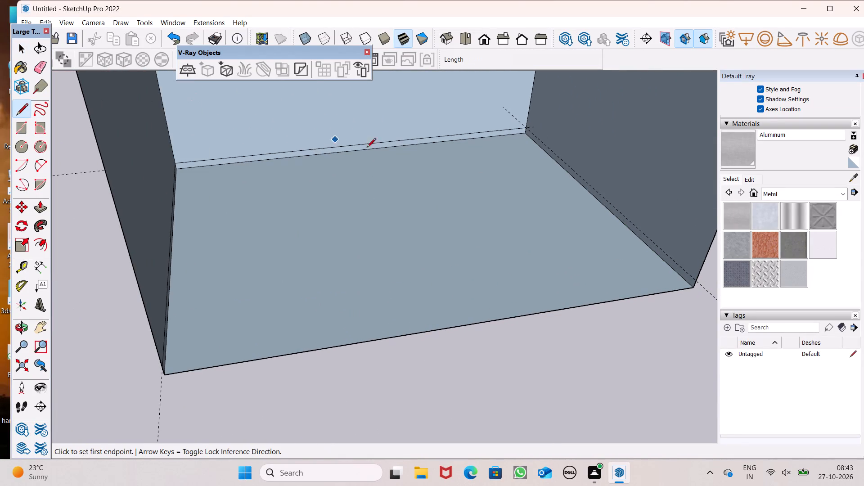
pyautogui.click(528, 127)
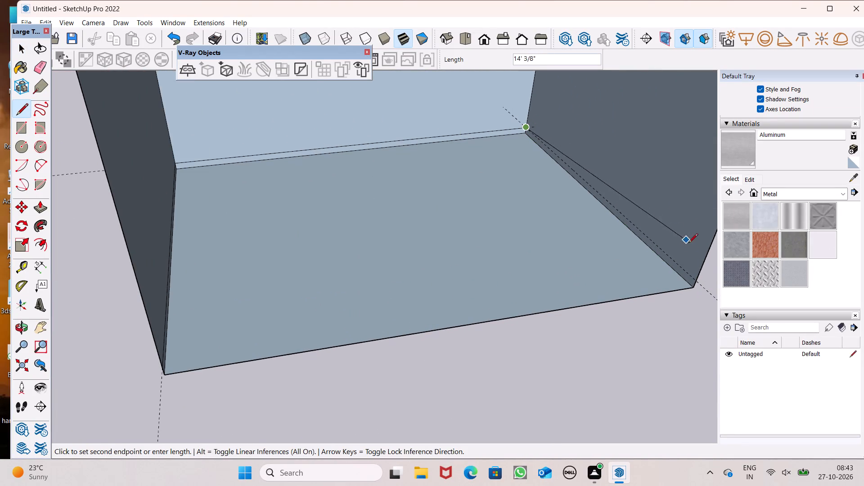
pyautogui.click(704, 278)
pyautogui.press('space')
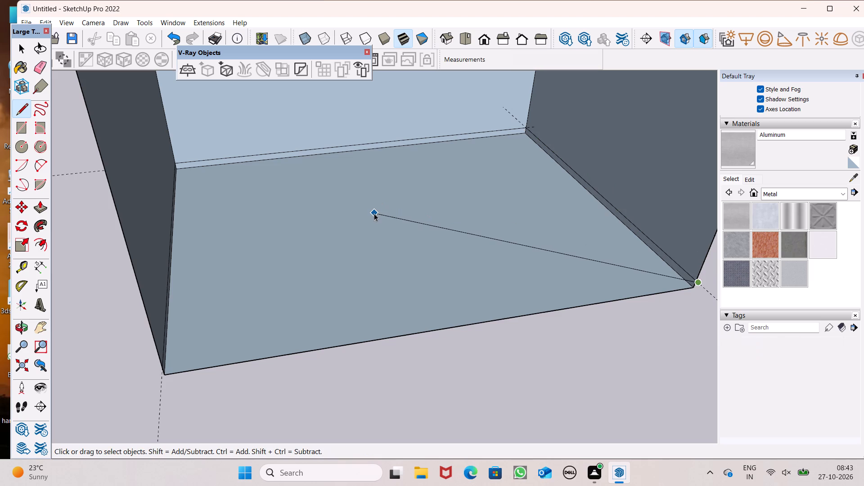
# Erase the three construction guides around the new room.
pyautogui.scroll(-6, 342, 184)
pyautogui.moveTo(417, 224); pyautogui.dragTo(413, 225, button='middle')
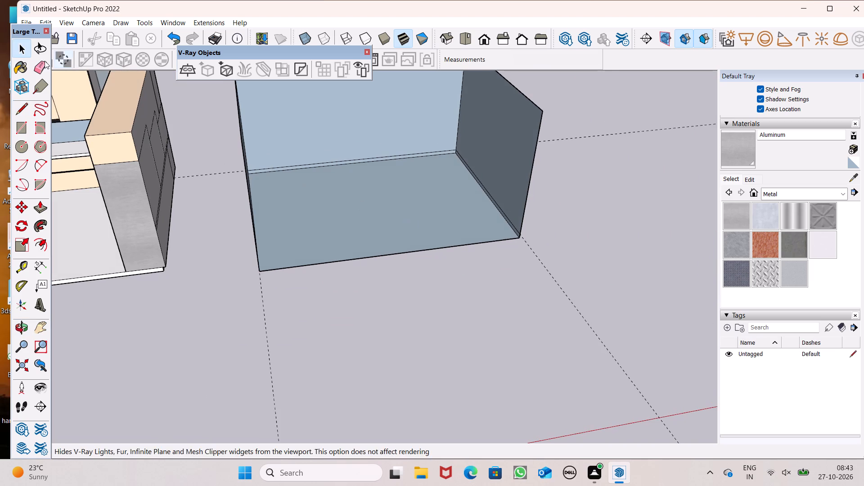
pyautogui.click(36, 69)
pyautogui.moveTo(221, 159); pyautogui.dragTo(221, 177)
pyautogui.moveTo(281, 314); pyautogui.dragTo(276, 316)
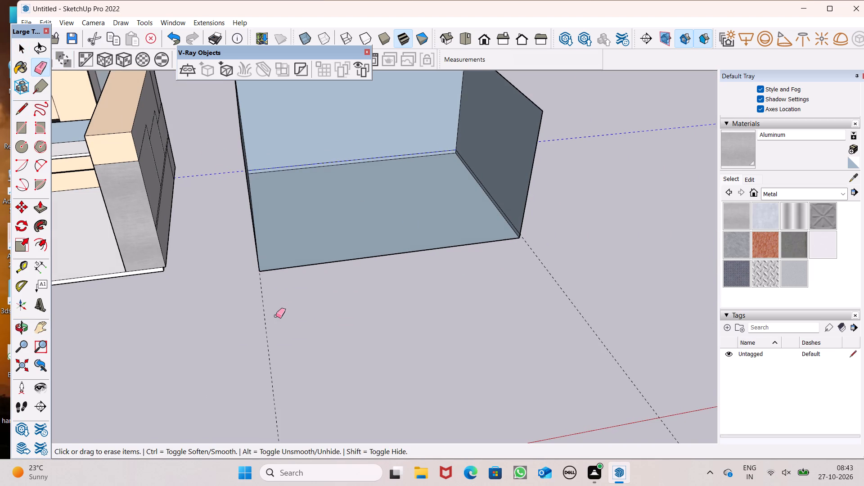
pyautogui.moveTo(276, 316); pyautogui.dragTo(263, 325)
pyautogui.moveTo(595, 306); pyautogui.dragTo(577, 333)
pyautogui.press('space')
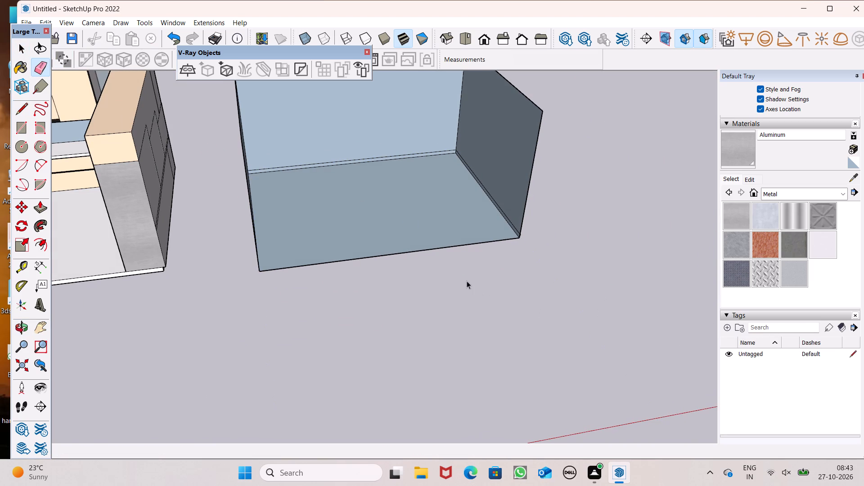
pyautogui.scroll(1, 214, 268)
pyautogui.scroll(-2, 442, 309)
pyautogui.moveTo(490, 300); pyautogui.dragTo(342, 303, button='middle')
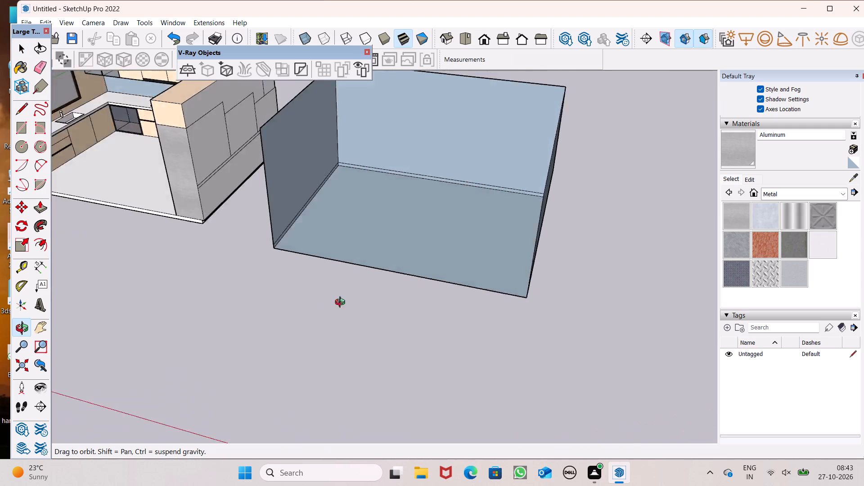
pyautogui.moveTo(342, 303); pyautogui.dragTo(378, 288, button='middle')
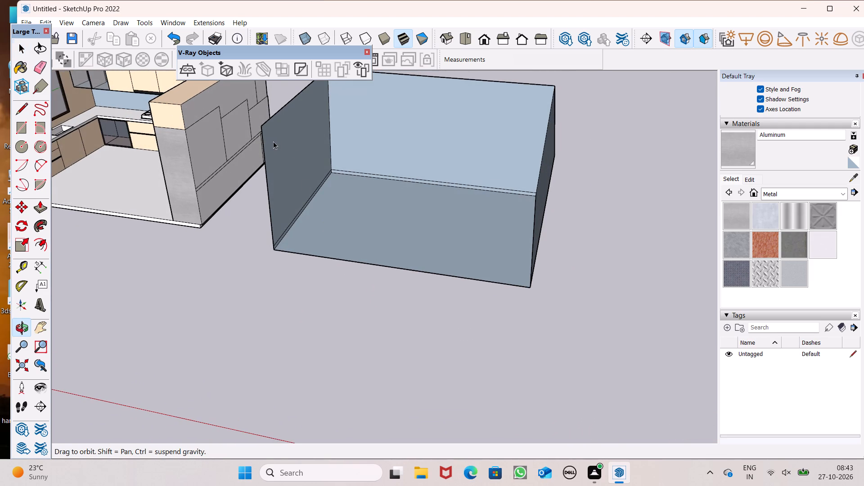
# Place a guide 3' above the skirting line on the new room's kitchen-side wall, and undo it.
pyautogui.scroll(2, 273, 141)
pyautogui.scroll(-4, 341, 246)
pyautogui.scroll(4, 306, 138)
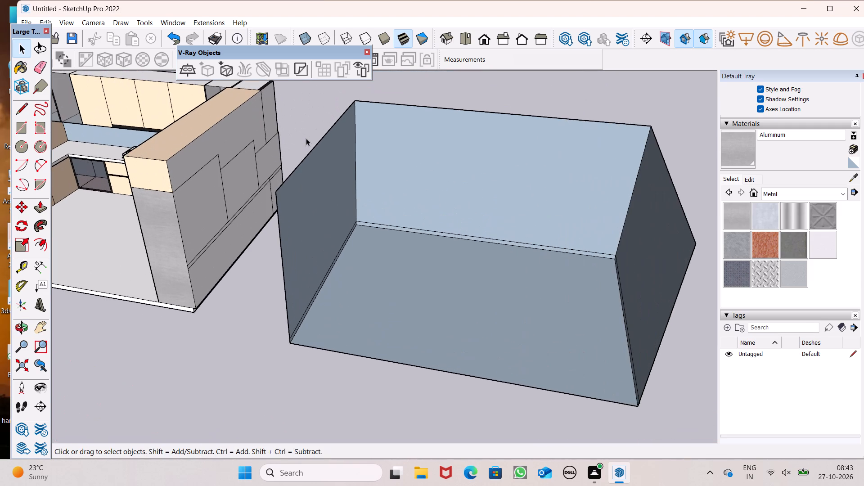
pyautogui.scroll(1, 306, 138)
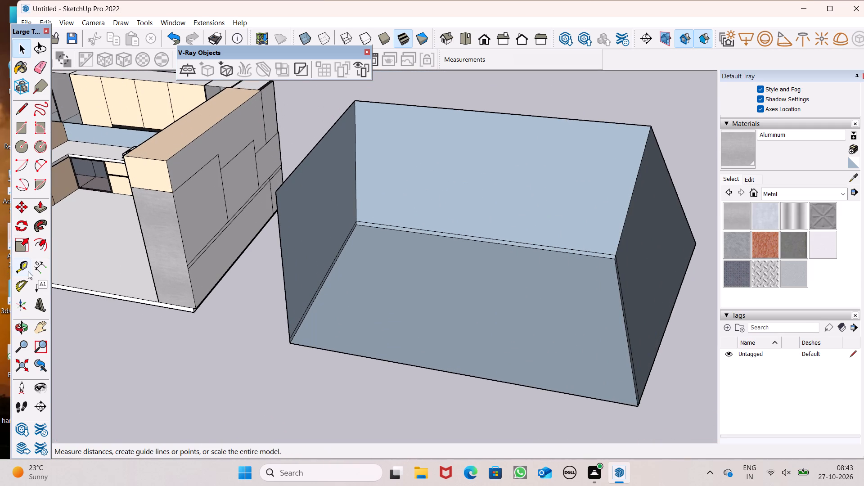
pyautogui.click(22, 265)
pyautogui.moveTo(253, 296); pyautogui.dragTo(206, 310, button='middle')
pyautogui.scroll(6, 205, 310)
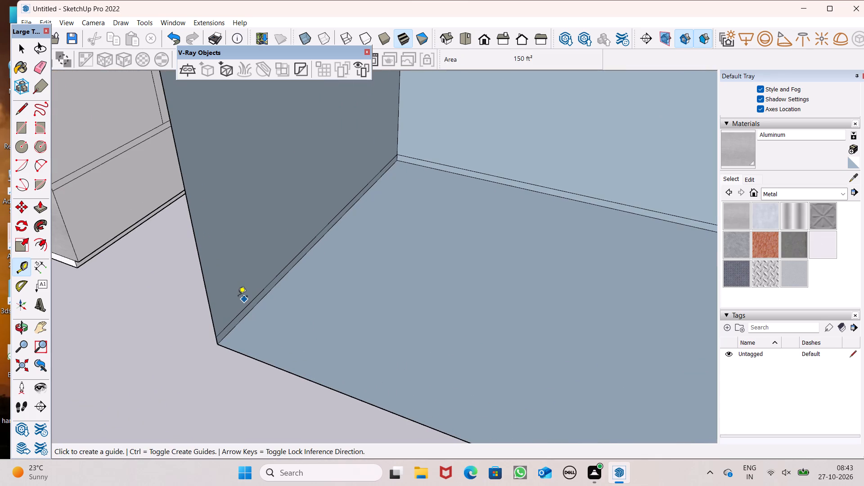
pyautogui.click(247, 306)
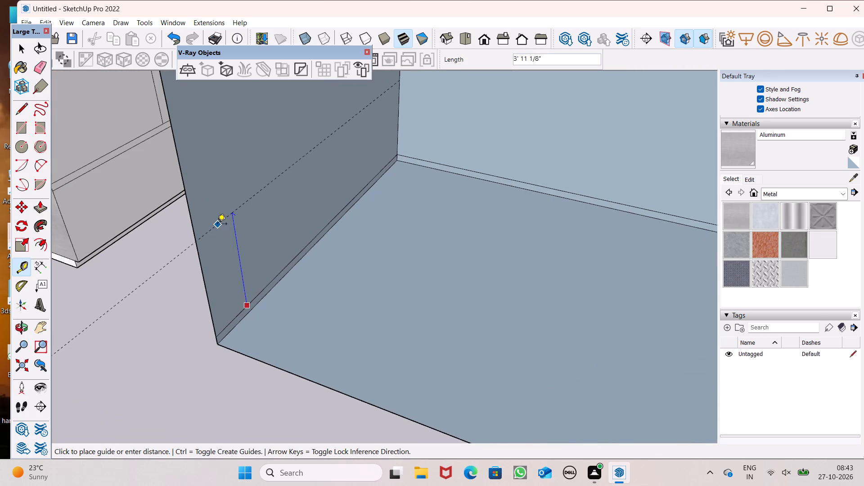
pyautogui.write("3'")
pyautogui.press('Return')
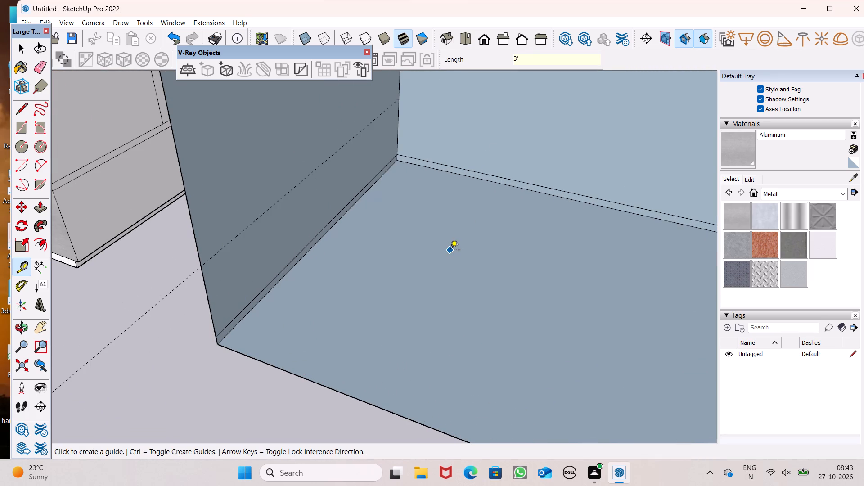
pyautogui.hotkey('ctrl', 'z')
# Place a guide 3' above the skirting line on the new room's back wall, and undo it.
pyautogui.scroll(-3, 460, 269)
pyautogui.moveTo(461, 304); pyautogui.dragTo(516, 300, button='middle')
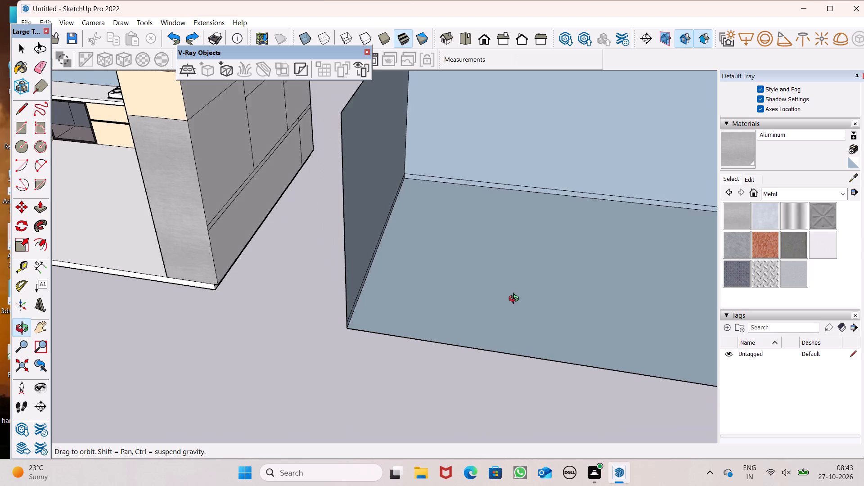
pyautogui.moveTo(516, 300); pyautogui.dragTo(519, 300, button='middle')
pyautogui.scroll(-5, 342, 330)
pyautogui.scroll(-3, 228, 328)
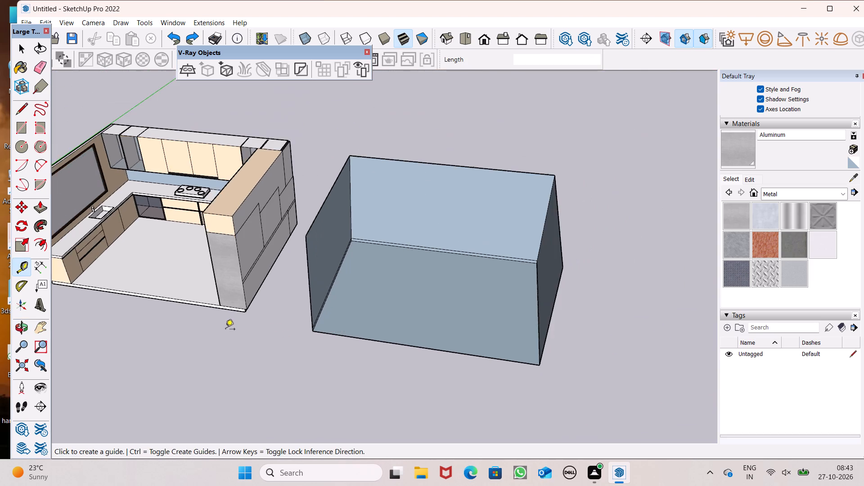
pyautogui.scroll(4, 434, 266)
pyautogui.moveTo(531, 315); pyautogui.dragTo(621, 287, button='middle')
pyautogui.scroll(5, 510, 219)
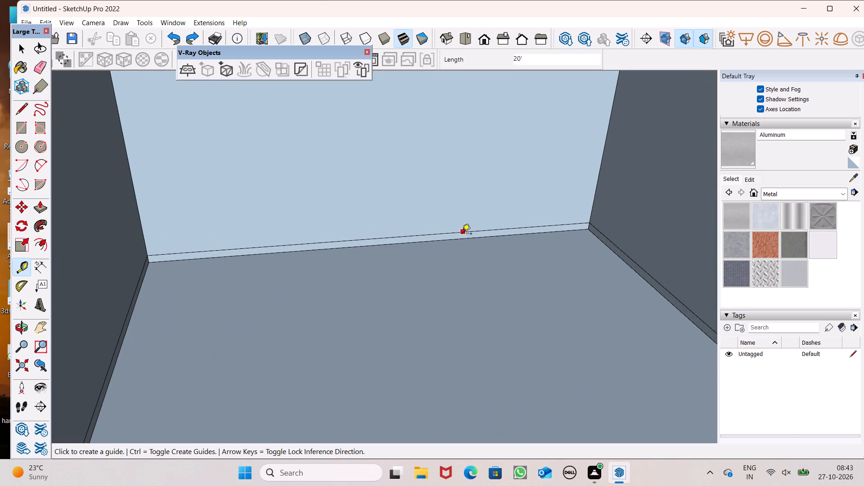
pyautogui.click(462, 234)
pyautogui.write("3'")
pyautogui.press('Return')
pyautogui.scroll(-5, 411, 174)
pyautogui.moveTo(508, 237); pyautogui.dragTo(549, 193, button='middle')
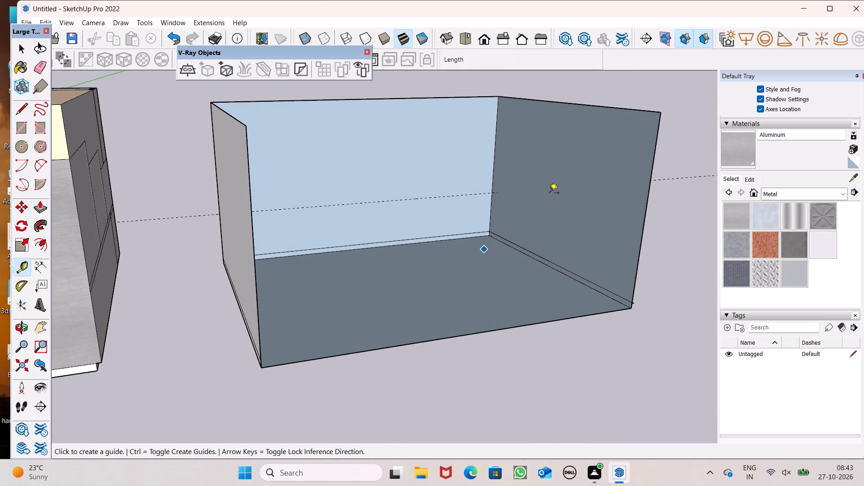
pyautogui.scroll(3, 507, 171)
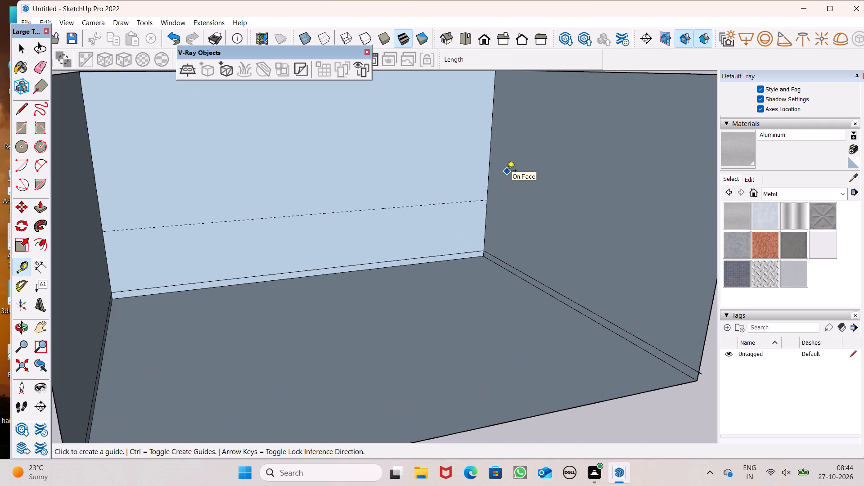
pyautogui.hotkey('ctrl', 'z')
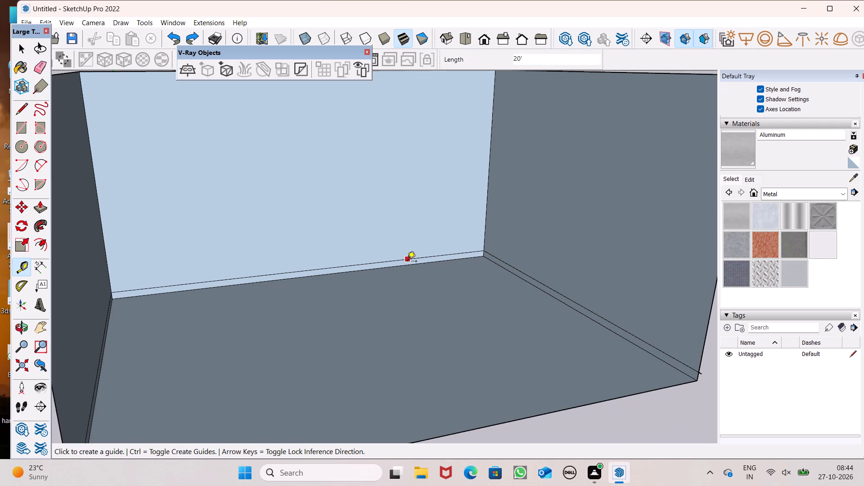
# Place guides 3' above the skirting lines on the back wall and the side wall farthest from the kitchen.
pyautogui.click(405, 261)
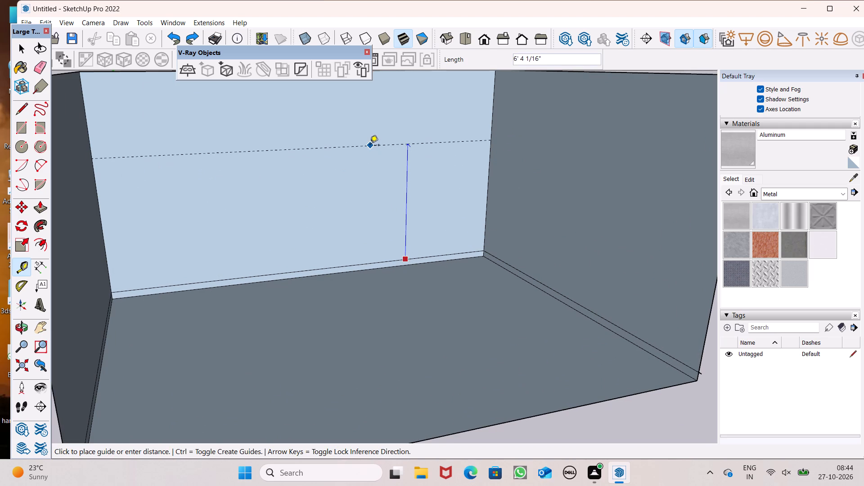
pyautogui.write("3'")
pyautogui.press('Return')
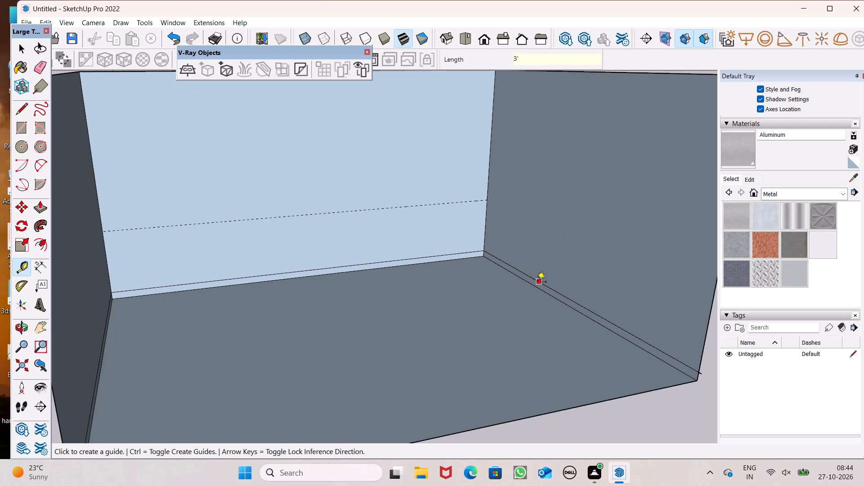
pyautogui.click(535, 284)
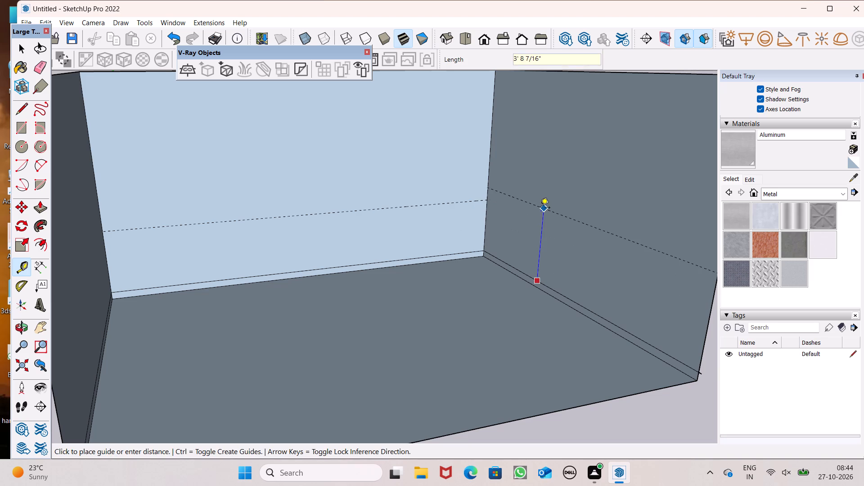
pyautogui.write("3'")
pyautogui.press('Return')
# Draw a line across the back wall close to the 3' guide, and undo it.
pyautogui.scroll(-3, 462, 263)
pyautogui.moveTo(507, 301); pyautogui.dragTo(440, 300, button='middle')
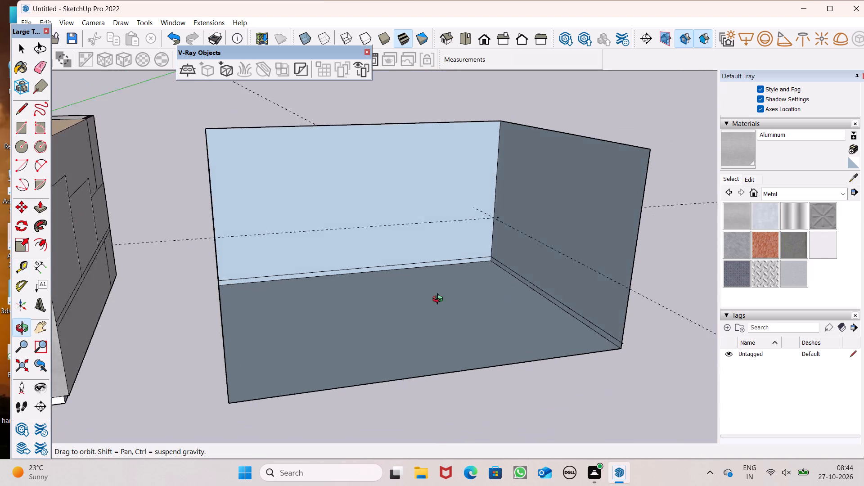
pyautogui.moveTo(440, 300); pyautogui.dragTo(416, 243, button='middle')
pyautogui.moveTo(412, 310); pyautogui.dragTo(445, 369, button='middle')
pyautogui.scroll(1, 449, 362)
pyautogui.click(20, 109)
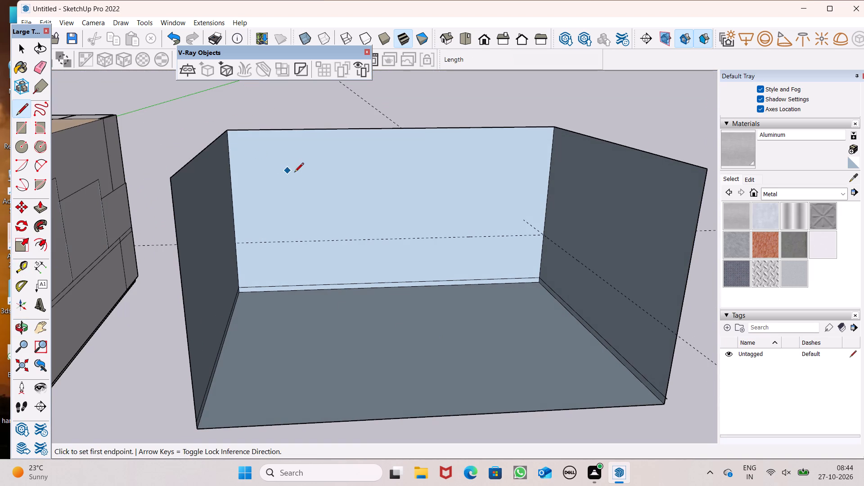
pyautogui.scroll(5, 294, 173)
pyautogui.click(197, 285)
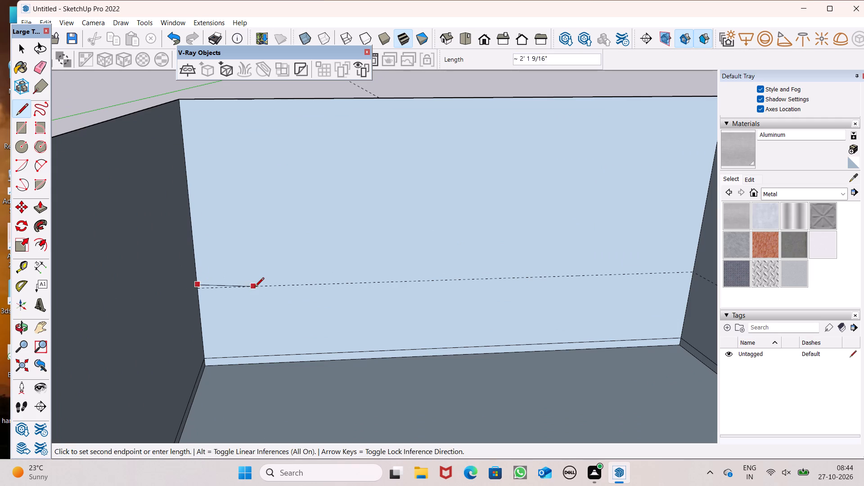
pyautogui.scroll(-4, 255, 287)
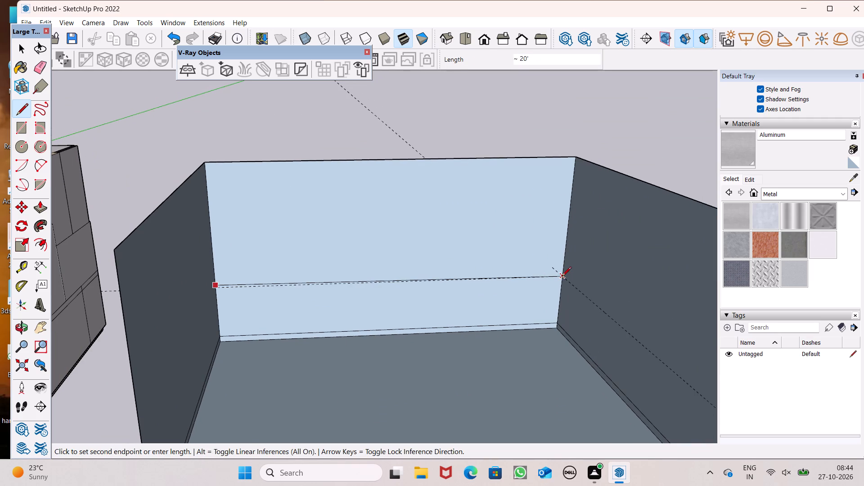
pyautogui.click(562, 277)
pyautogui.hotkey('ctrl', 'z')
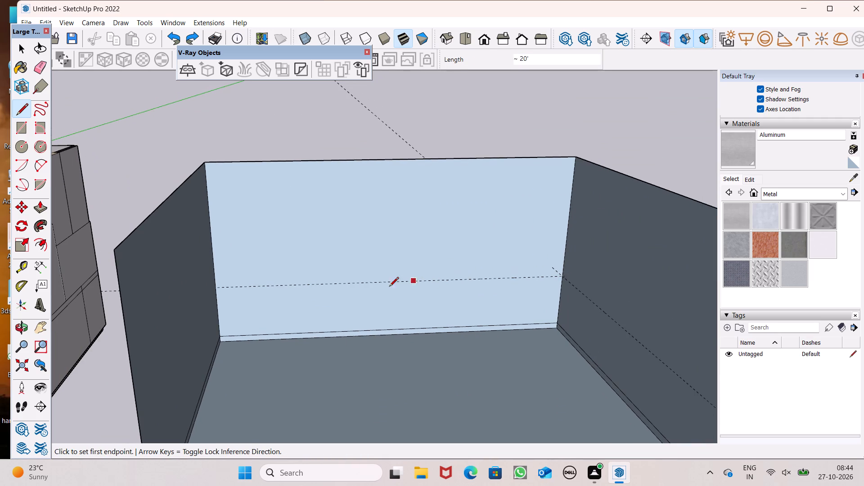
# Draw lines along the 3' guides across the back wall and the side wall farthest from the kitchen.
pyautogui.click(214, 286)
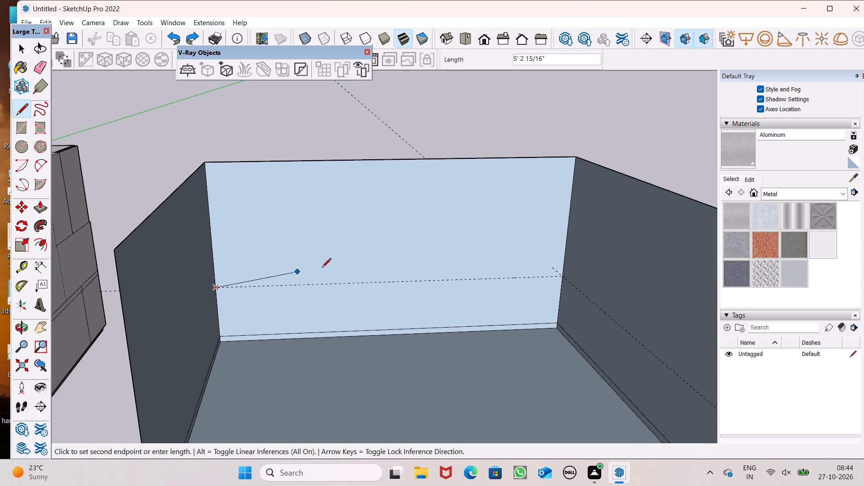
pyautogui.click(561, 280)
pyautogui.click(562, 278)
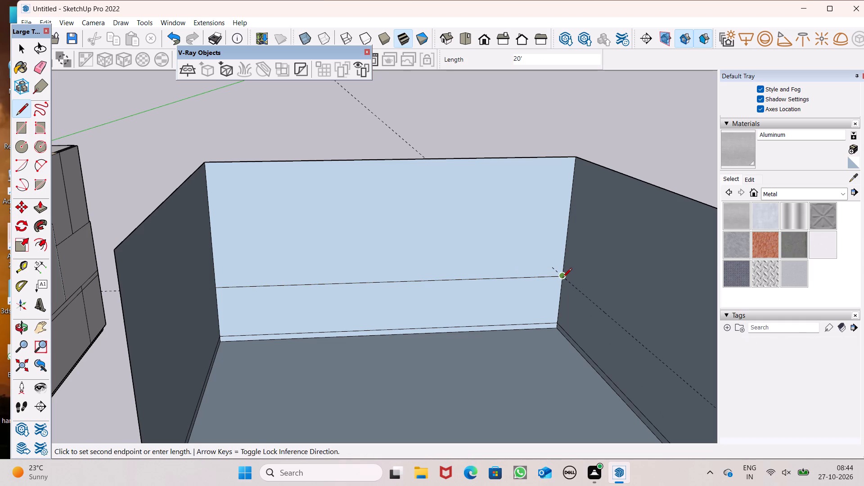
pyautogui.scroll(-6, 605, 297)
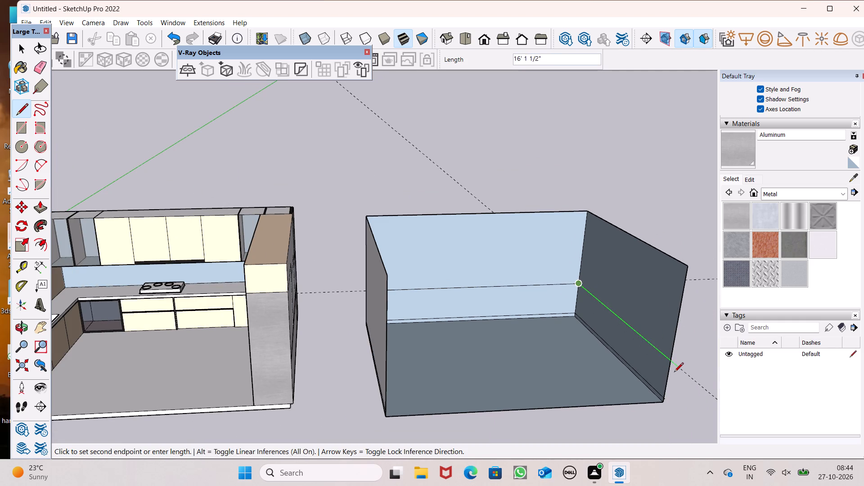
pyautogui.click(669, 359)
pyautogui.press('space')
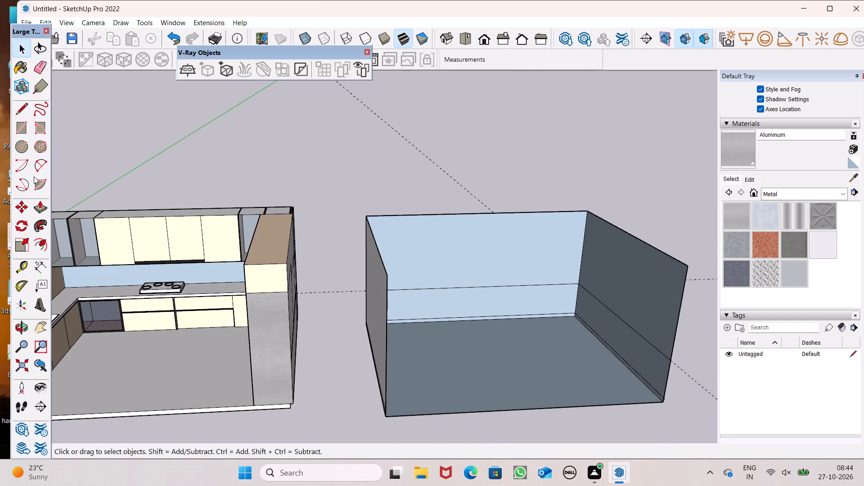
# Erase the two construction guides of the new room.
pyautogui.click(36, 62)
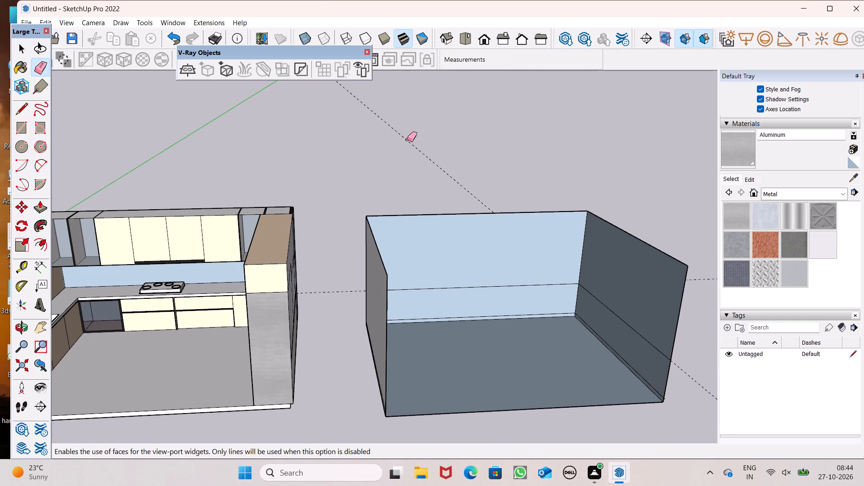
pyautogui.moveTo(408, 139); pyautogui.dragTo(409, 144)
pyautogui.moveTo(352, 286); pyautogui.dragTo(343, 297)
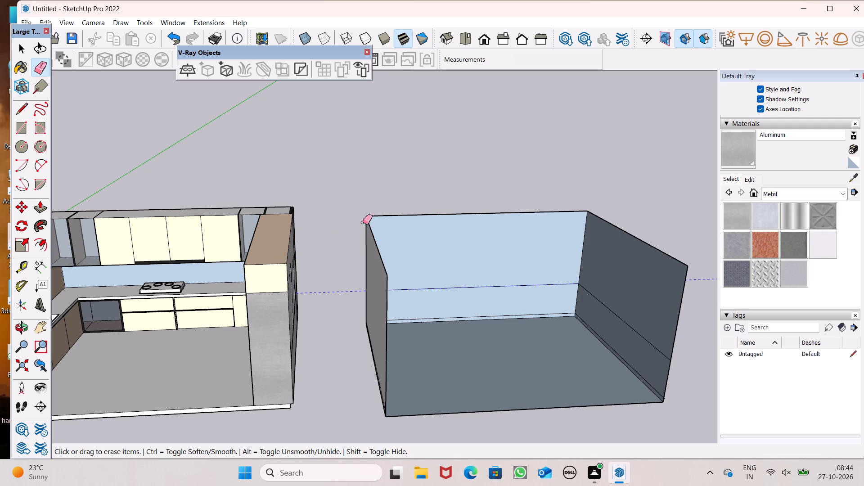
pyautogui.press('space')
# Push/Pull the 3' band above the skirting on the back wall 2'5" into the room.
pyautogui.scroll(4, 311, 206)
pyautogui.scroll(-4, 283, 194)
pyautogui.scroll(2, 404, 300)
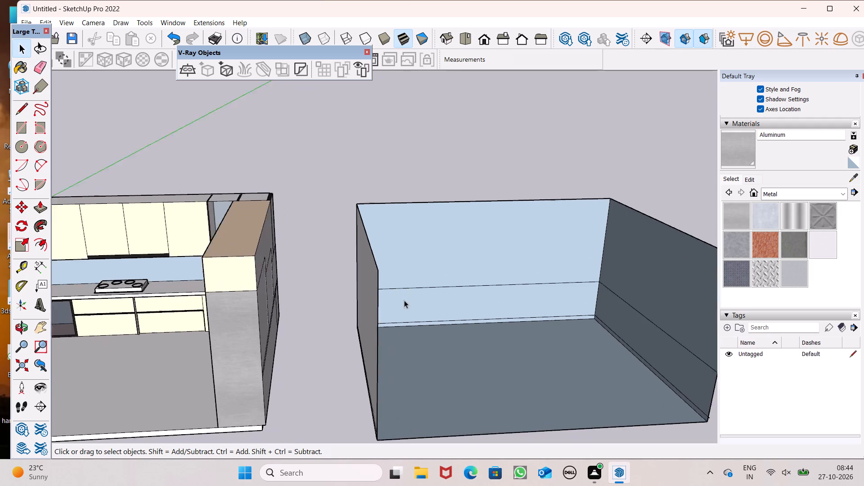
pyautogui.scroll(5, 404, 300)
pyautogui.scroll(-5, 252, 249)
pyautogui.moveTo(367, 299); pyautogui.dragTo(344, 313, button='middle')
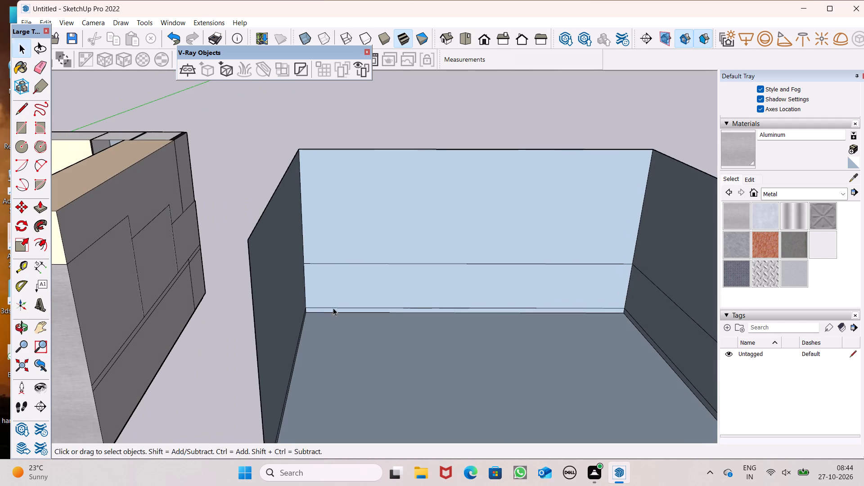
pyautogui.moveTo(34, 209); pyautogui.dragTo(45, 210)
pyautogui.scroll(4, 389, 277)
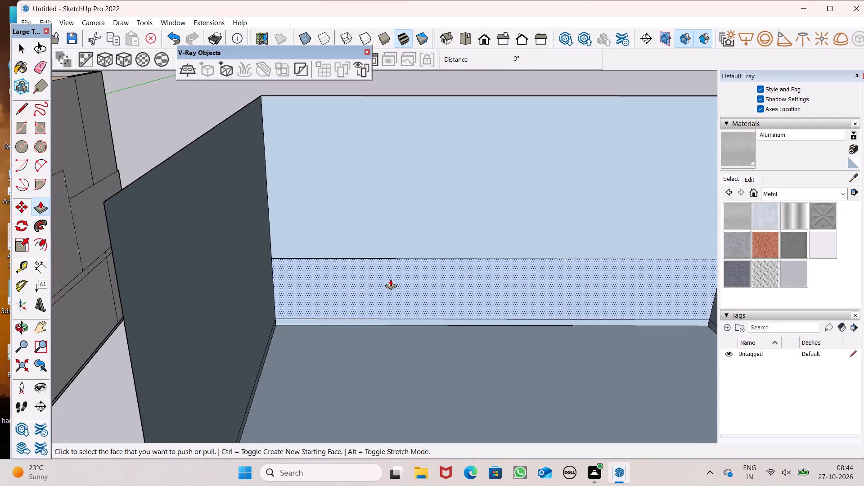
pyautogui.moveTo(383, 291); pyautogui.dragTo(380, 317)
pyautogui.write("2'")
pyautogui.moveTo(380, 317); pyautogui.dragTo(380, 317)
pyautogui.press('5')
pyautogui.hotkey('shift', '"')
pyautogui.press('Return')
# Push/Pull the 3' band on the side wall farthest from the kitchen 2'5" into the room.
pyautogui.scroll(-6, 131, 225)
pyautogui.scroll(-4, 343, 260)
pyautogui.moveTo(386, 320); pyautogui.dragTo(396, 333, button='middle')
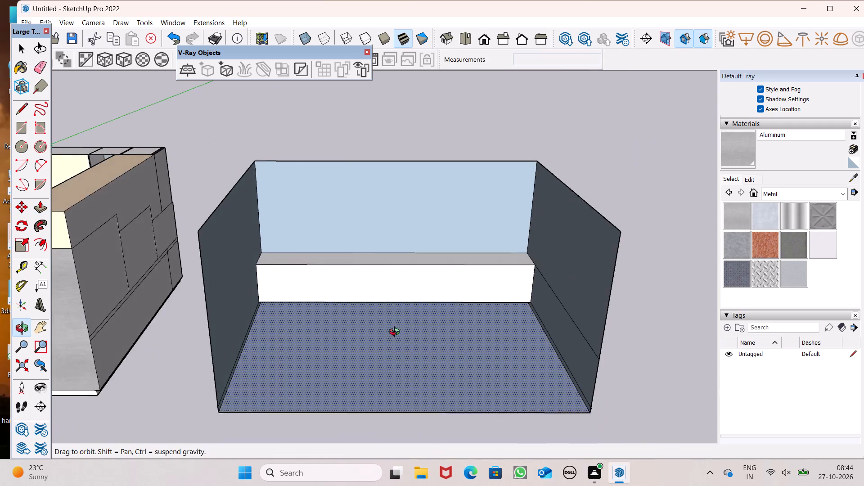
pyautogui.moveTo(396, 333); pyautogui.dragTo(423, 371, button='middle')
pyautogui.scroll(6, 508, 320)
pyautogui.moveTo(576, 288); pyautogui.dragTo(552, 315)
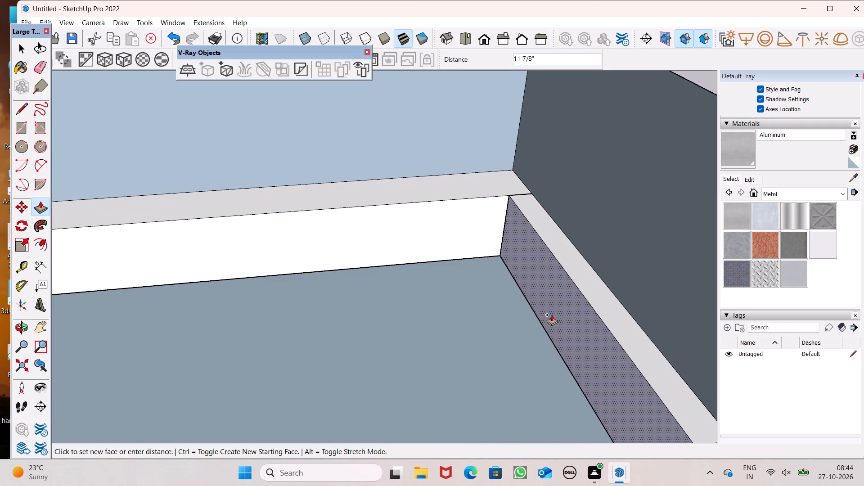
pyautogui.moveTo(552, 315); pyautogui.dragTo(550, 315)
pyautogui.write("2'")
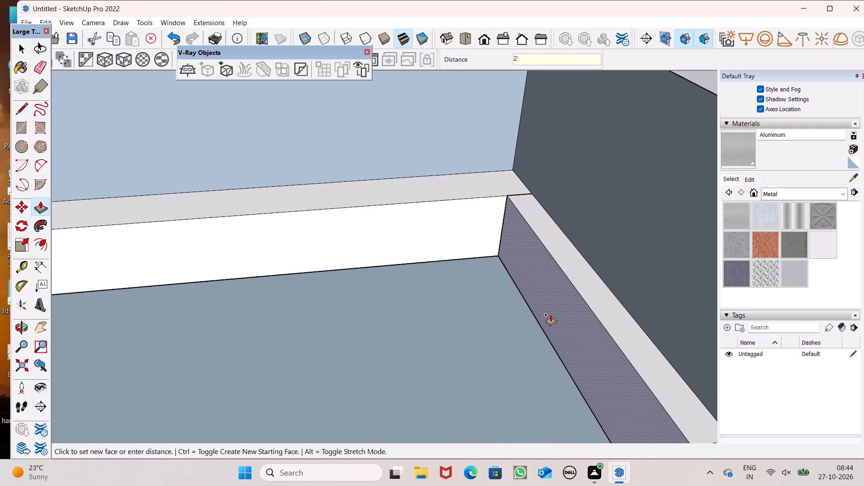
pyautogui.moveTo(550, 315); pyautogui.dragTo(549, 315)
pyautogui.write('5"')
pyautogui.press('Return')
pyautogui.press('space')
# Erase the dividing edge on the top surface where the back and side counter blocks meet at the corner.
pyautogui.scroll(-2, 283, 281)
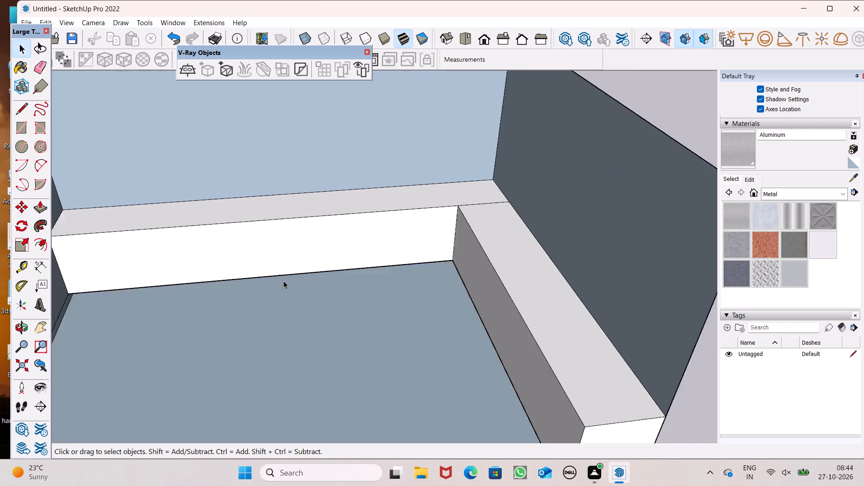
pyautogui.scroll(-4, 283, 281)
pyautogui.scroll(1, 309, 284)
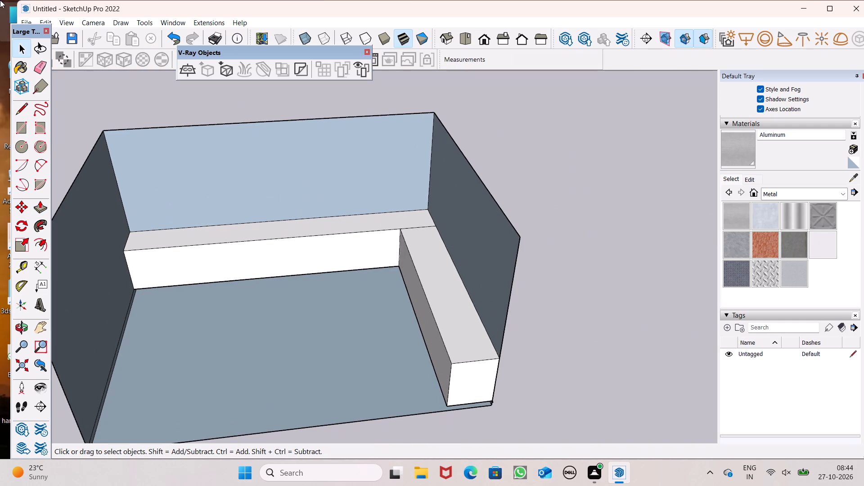
pyautogui.click(43, 75)
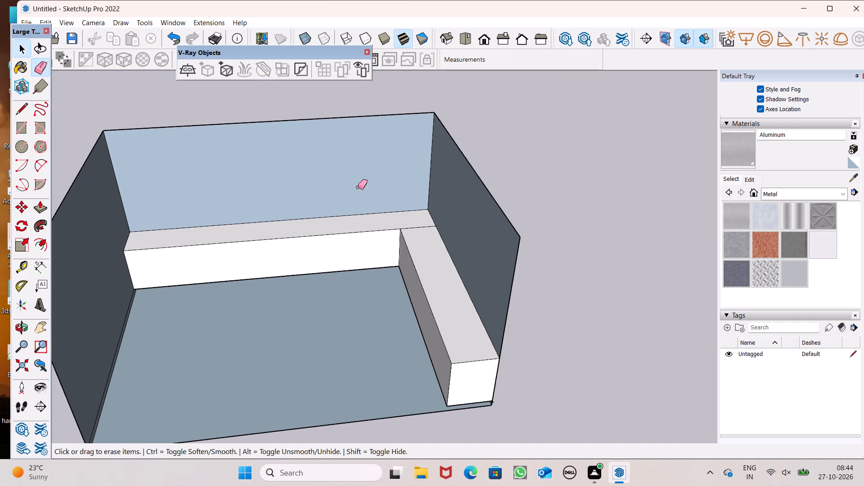
pyautogui.scroll(3, 375, 205)
pyautogui.moveTo(424, 229); pyautogui.dragTo(427, 240)
pyautogui.press('space')
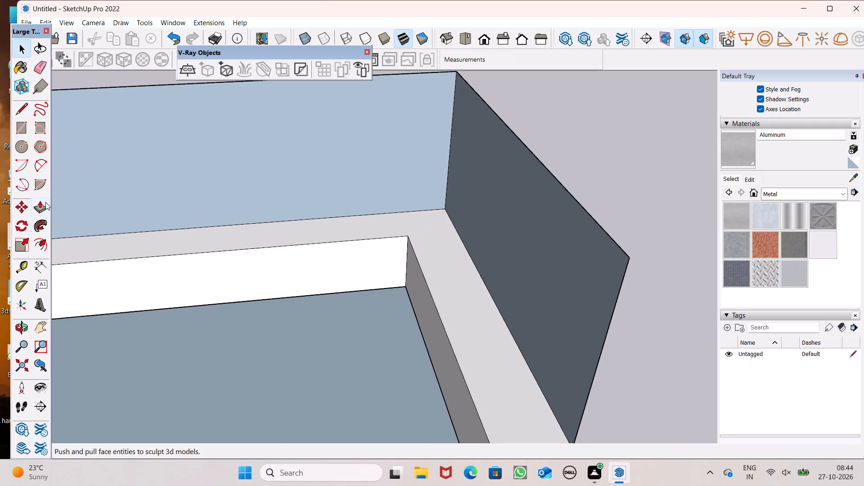
# Push/Pull the L-shaped counter's top surface up 4" to form a worktop slab.
pyautogui.click(45, 202)
pyautogui.scroll(-4, 442, 199)
pyautogui.scroll(3, 496, 477)
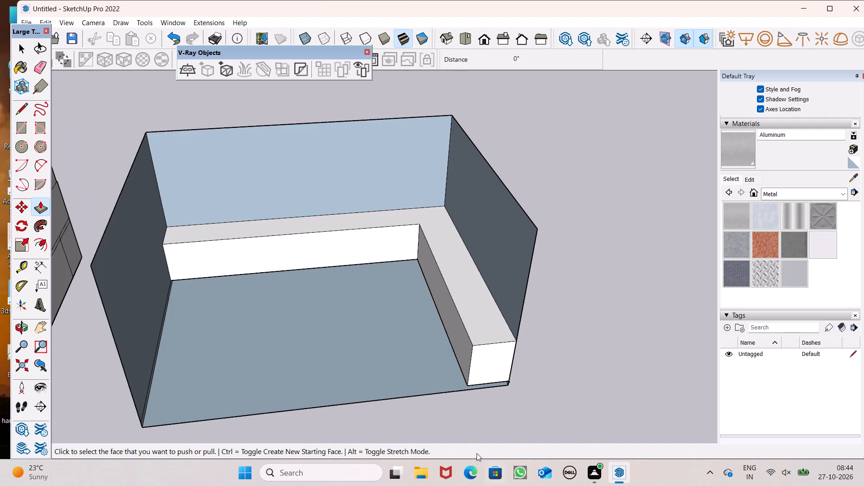
pyautogui.scroll(3, 477, 453)
pyautogui.scroll(7, 517, 313)
pyautogui.moveTo(454, 385); pyautogui.dragTo(454, 328, button='middle')
pyautogui.scroll(6, 394, 287)
pyautogui.moveTo(465, 309); pyautogui.dragTo(464, 289)
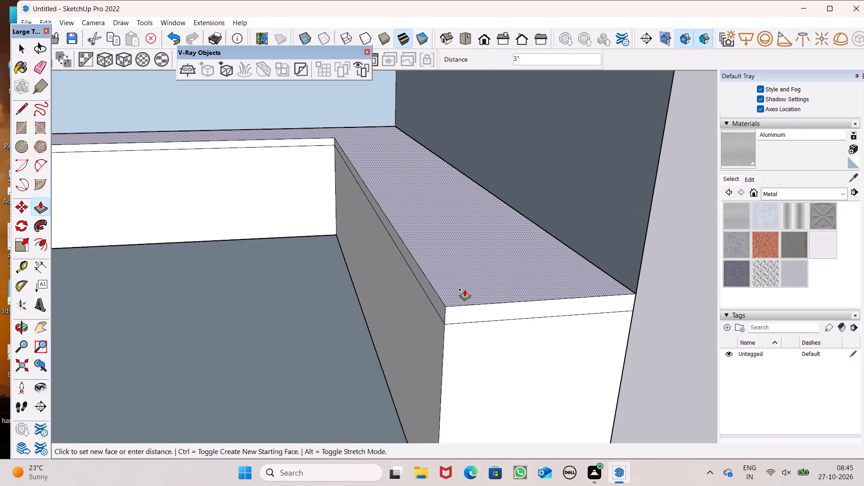
pyautogui.moveTo(464, 289); pyautogui.dragTo(464, 288)
pyautogui.write('4"')
pyautogui.press('Return')
pyautogui.scroll(-5, 460, 283)
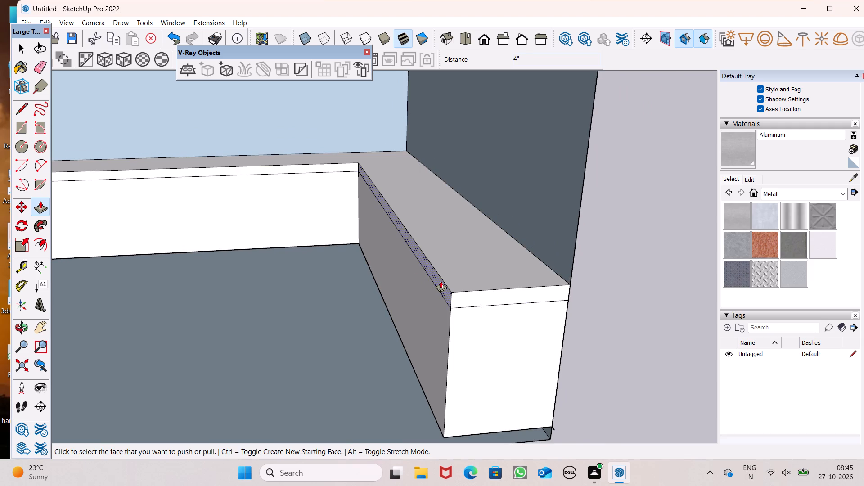
# Push/Pull the slab's front edges outward, about 2 7/16" on the side run and about 4 1/4" on the back run.
pyautogui.moveTo(441, 281); pyautogui.dragTo(431, 286)
pyautogui.scroll(8, 321, 176)
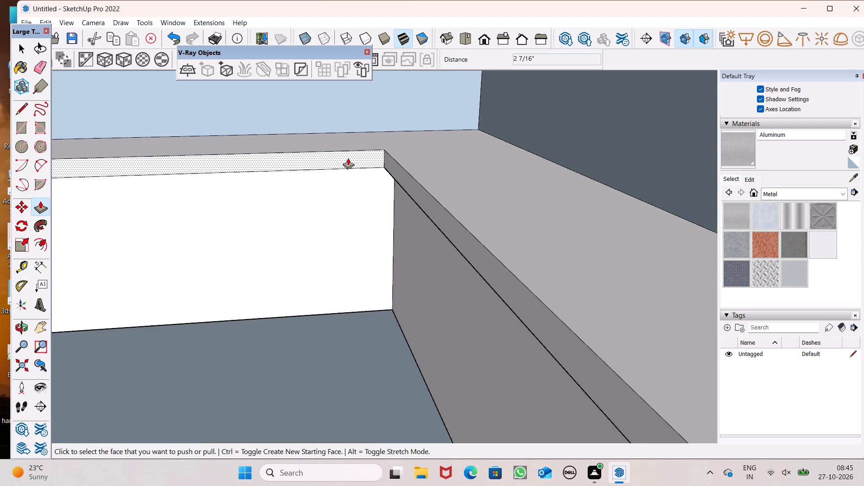
pyautogui.moveTo(348, 158); pyautogui.dragTo(351, 162)
pyautogui.scroll(-5, 346, 145)
pyautogui.moveTo(363, 197); pyautogui.dragTo(379, 68, button='middle')
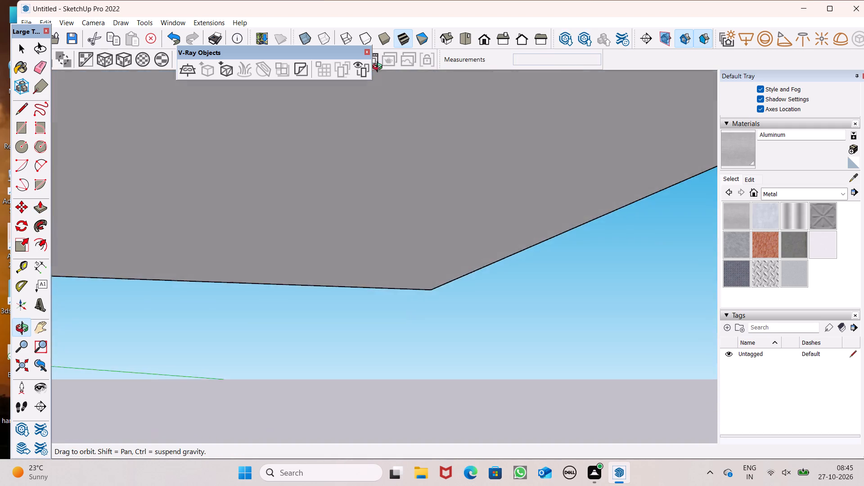
pyautogui.moveTo(379, 68); pyautogui.dragTo(357, 238, button='middle')
pyautogui.scroll(-16, 374, 206)
pyautogui.moveTo(378, 243); pyautogui.dragTo(348, 211, button='middle')
pyautogui.middleClick(348, 211)
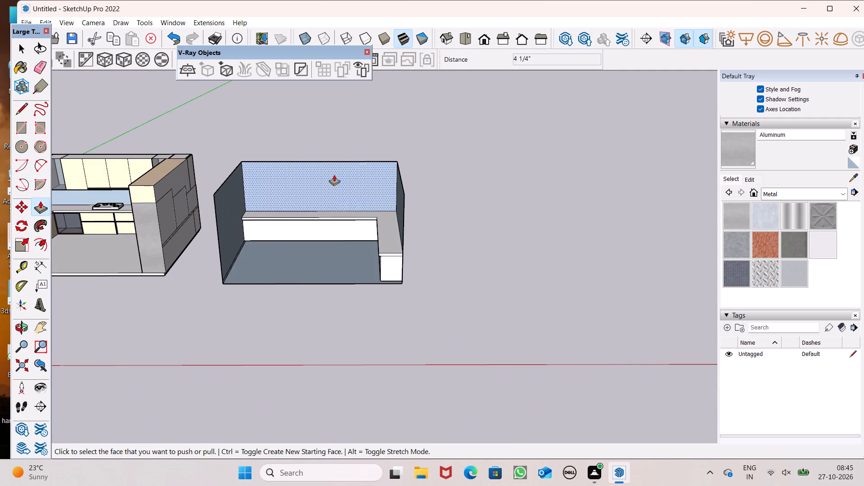
# Place a horizontal Tape Measure guide on the back wall 4' below its top edge.
pyautogui.scroll(1, 310, 150)
pyautogui.scroll(7, 234, 109)
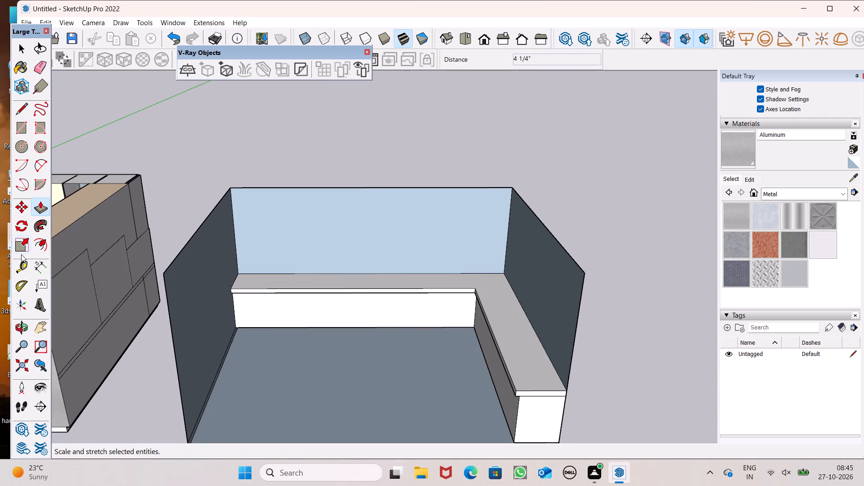
pyautogui.click(25, 265)
pyautogui.scroll(5, 197, 201)
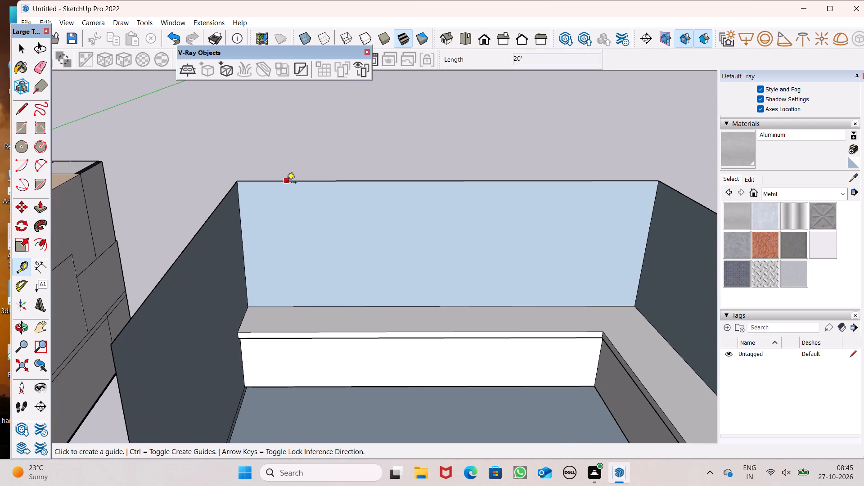
pyautogui.click(287, 183)
pyautogui.write("4'")
pyautogui.press('Return')
pyautogui.scroll(-1, 165, 197)
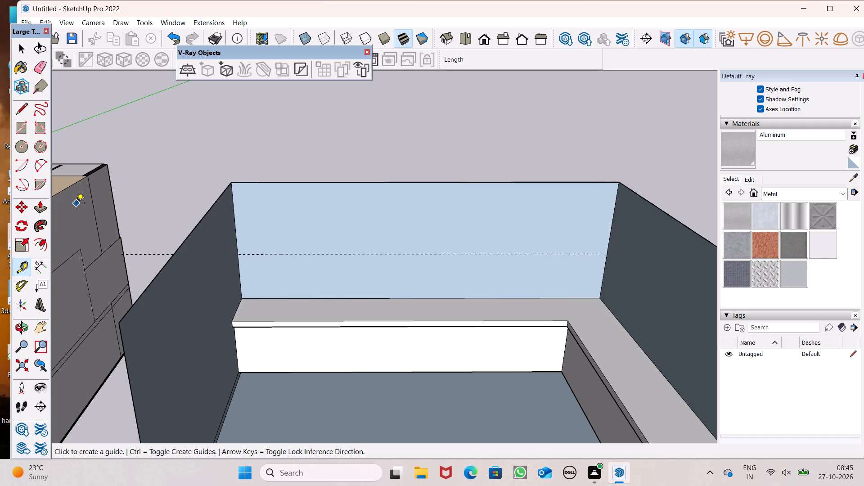
# Draw a line along the 4' guide across the full width of the back wall.
pyautogui.click(16, 114)
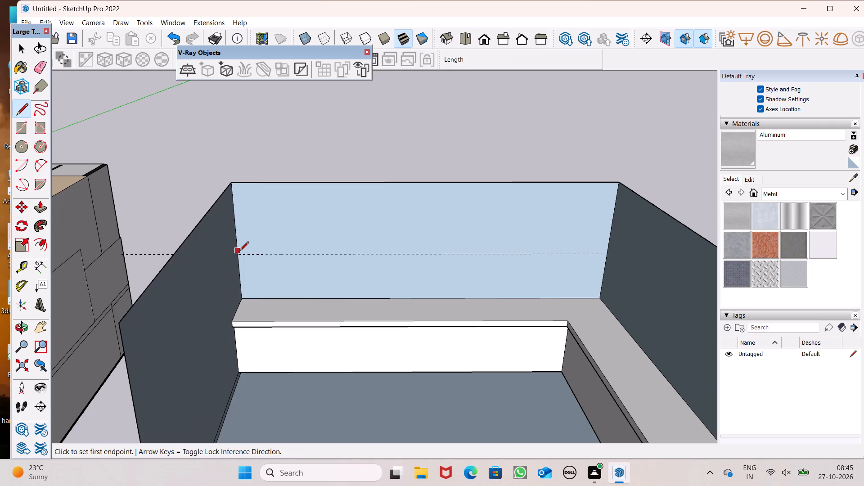
pyautogui.moveTo(239, 252); pyautogui.dragTo(245, 252)
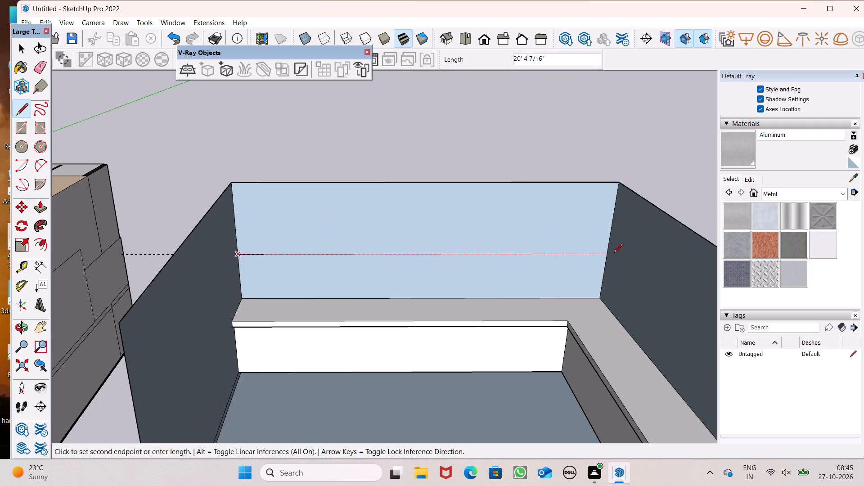
pyautogui.click(611, 253)
pyautogui.press('space')
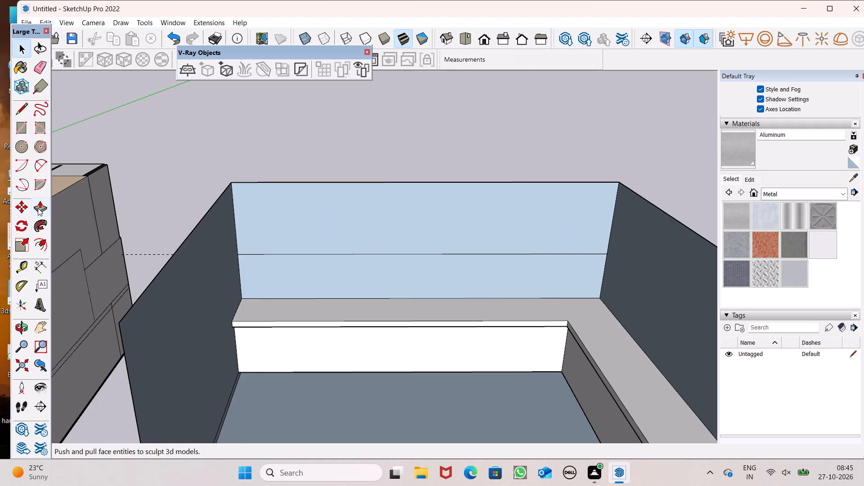
# Push/Pull the upper 4' band of the back wall 2'5" into the room.
pyautogui.click(38, 208)
pyautogui.moveTo(246, 247); pyautogui.dragTo(267, 300, button='middle')
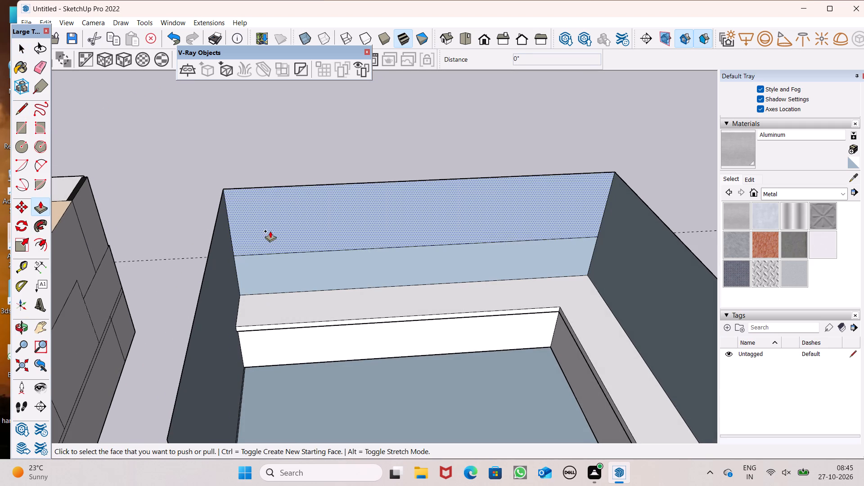
pyautogui.moveTo(270, 231); pyautogui.dragTo(286, 254)
pyautogui.write("2'")
pyautogui.press('5')
pyautogui.hotkey('shift', '"')
pyautogui.press('Return')
pyautogui.press('space')
# Place a vertical guide on the upper block's front face about 5'5" from the end nearest the kitchen.
pyautogui.moveTo(338, 297); pyautogui.dragTo(300, 250, button='middle')
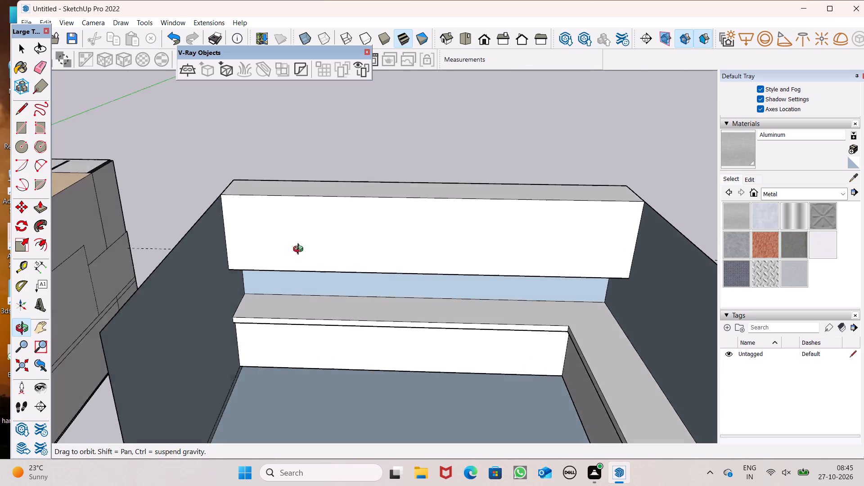
pyautogui.moveTo(300, 250); pyautogui.dragTo(292, 197, button='middle')
pyautogui.scroll(5, 355, 186)
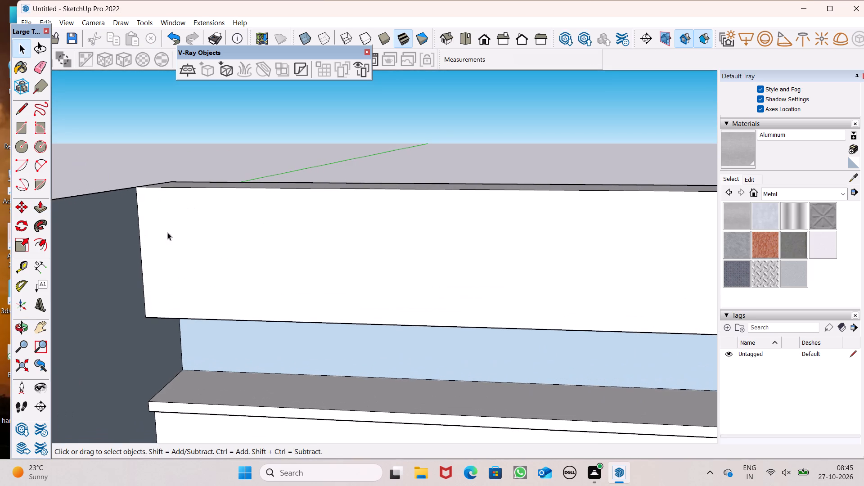
pyautogui.click(22, 264)
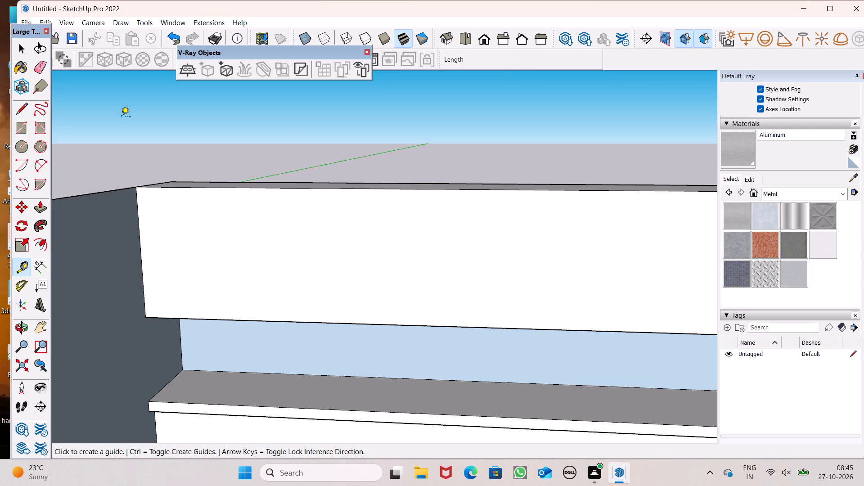
pyautogui.click(140, 255)
pyautogui.scroll(-2, 251, 249)
pyautogui.moveTo(319, 286); pyautogui.dragTo(326, 295, button='middle')
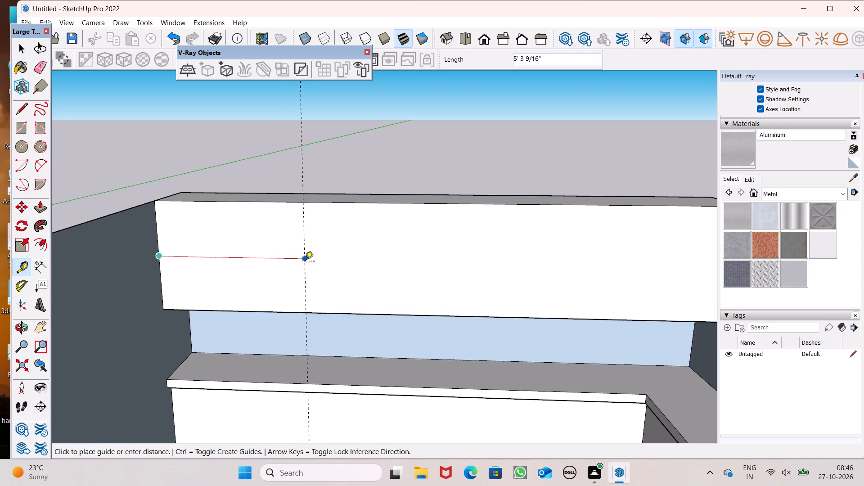
pyautogui.click(309, 261)
pyautogui.click(309, 263)
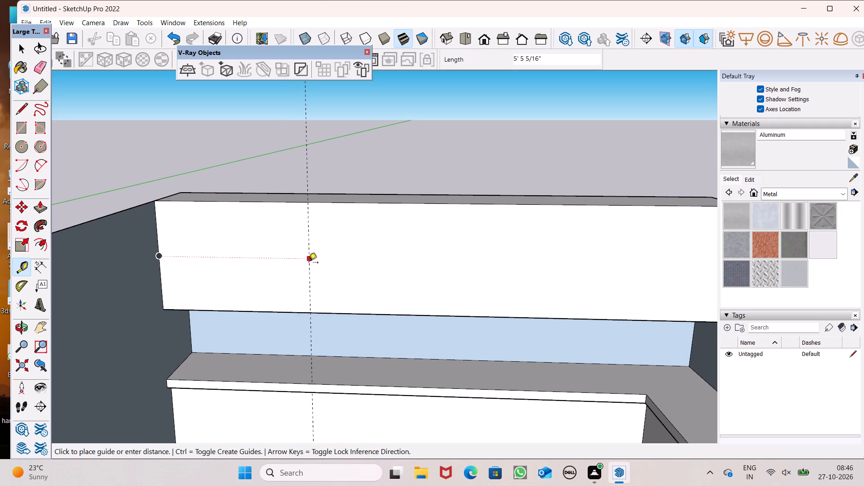
pyautogui.press('space')
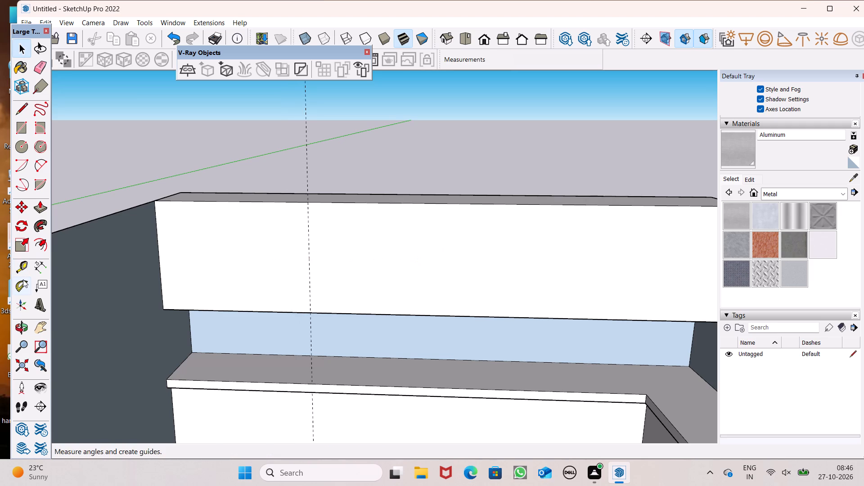
# Place a vertical guide on the upper block's front face about 3'10" from the end farthest from the kitchen.
pyautogui.click(21, 270)
pyautogui.scroll(-5, 355, 312)
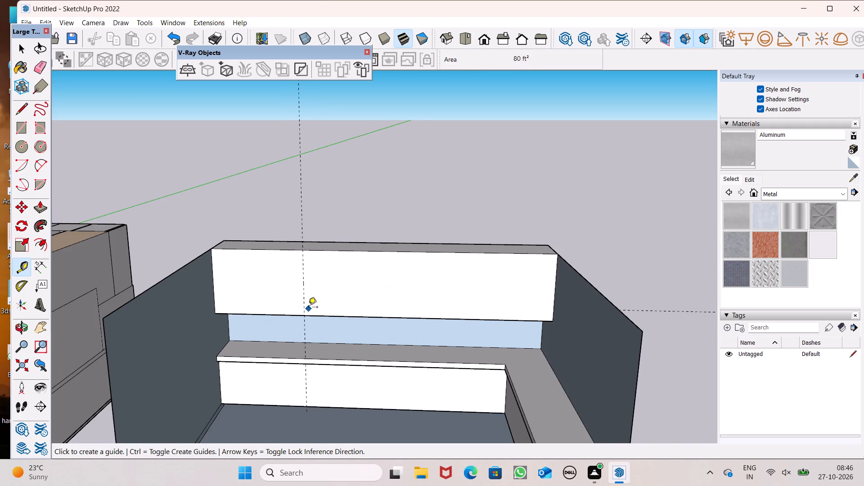
pyautogui.scroll(2, 362, 279)
pyautogui.scroll(4, 457, 283)
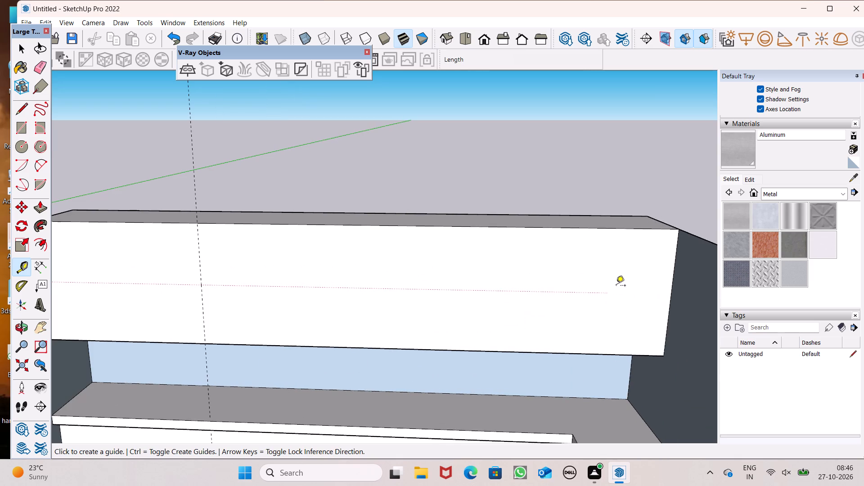
pyautogui.moveTo(670, 297); pyautogui.dragTo(664, 295)
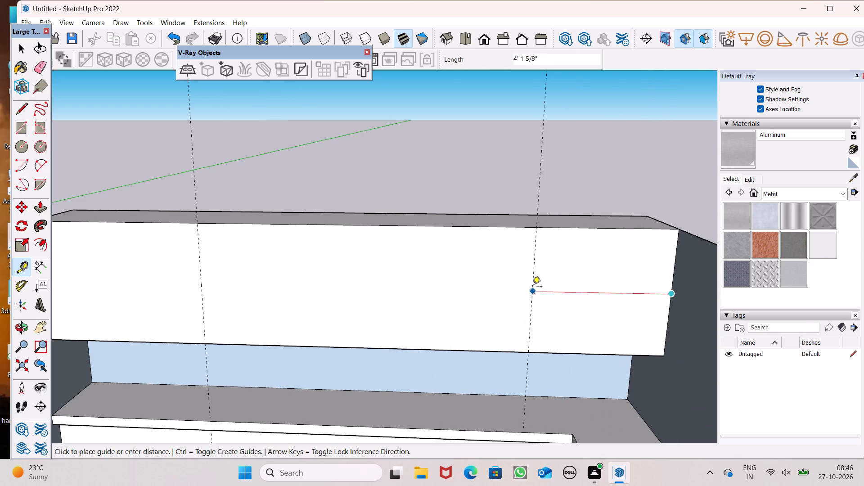
pyautogui.scroll(-1, 530, 284)
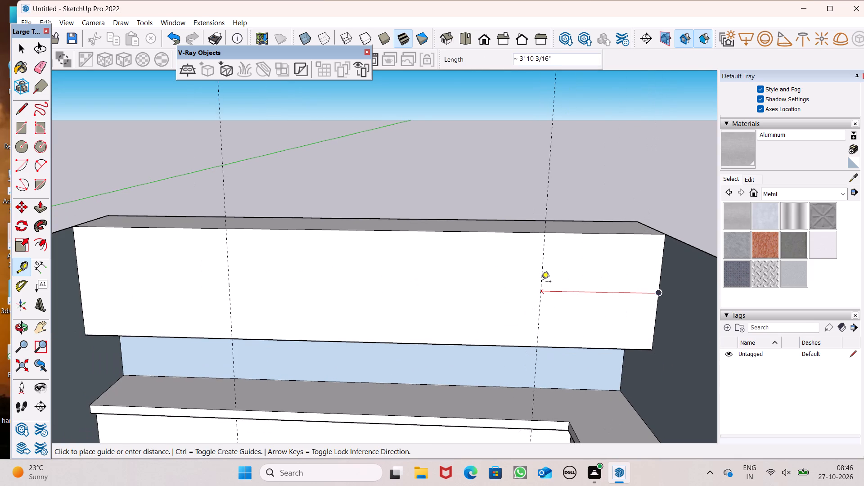
pyautogui.click(541, 282)
pyautogui.click(544, 293)
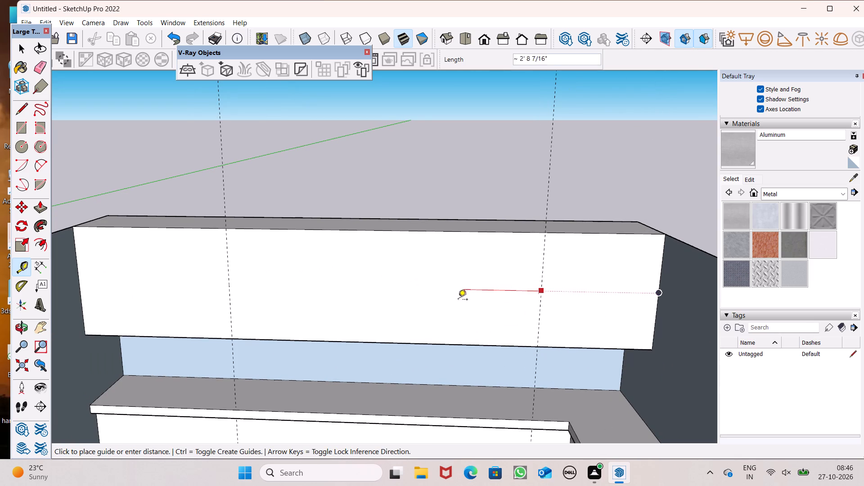
pyautogui.press('space')
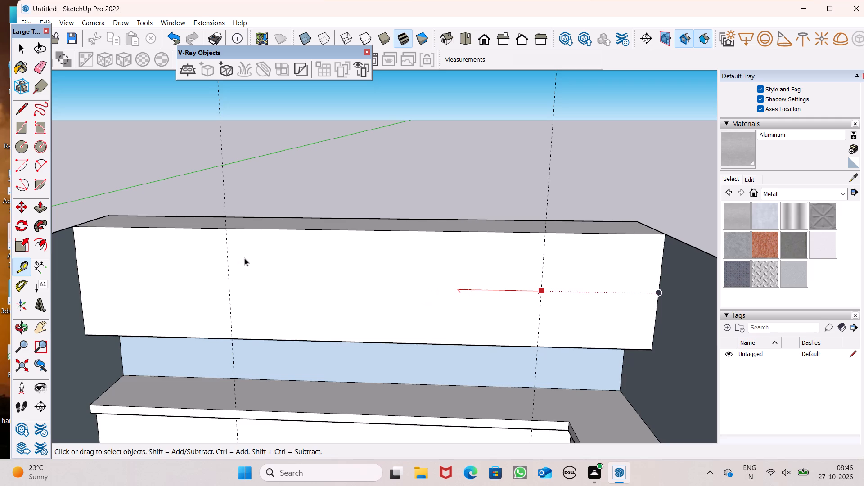
# Place a third vertical guide about 5'8" from the far-end guide, between the two existing vertical guides.
pyautogui.click(24, 270)
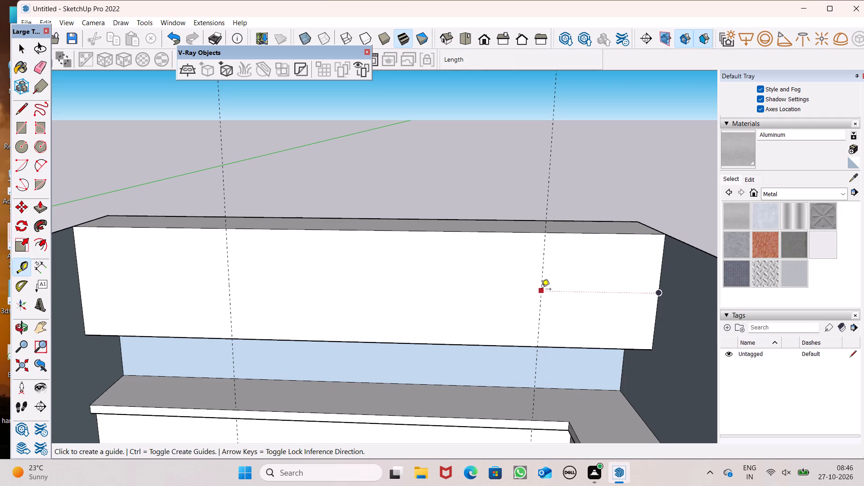
pyautogui.click(547, 211)
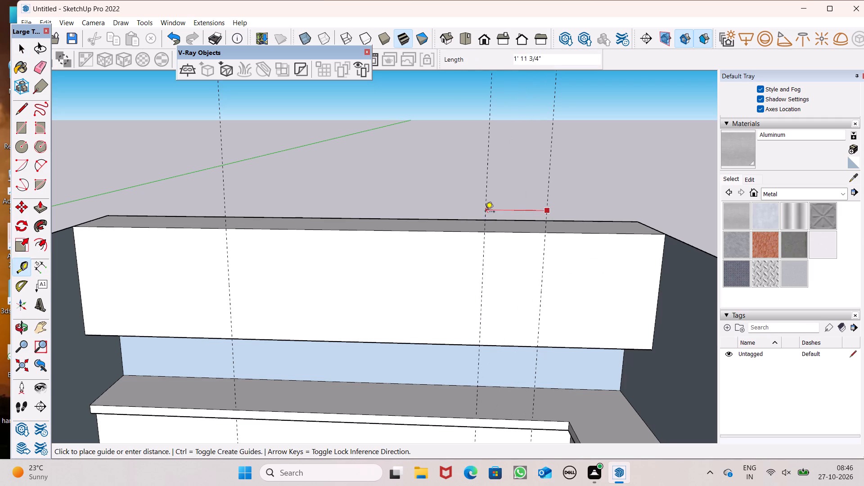
pyautogui.click(373, 210)
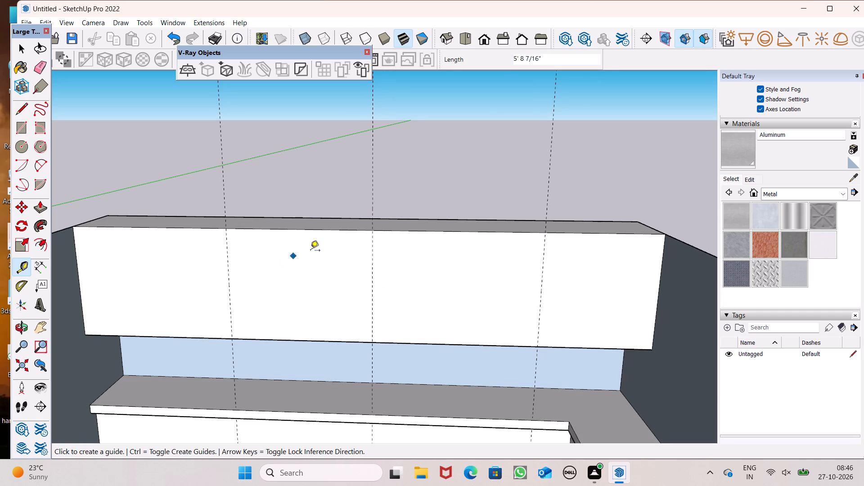
# Place three horizontal guides on the upper block's front: roughly midway up, about 10" below that, and about 1 5/8" lower still.
pyautogui.scroll(-3, 316, 250)
pyautogui.scroll(5, 172, 279)
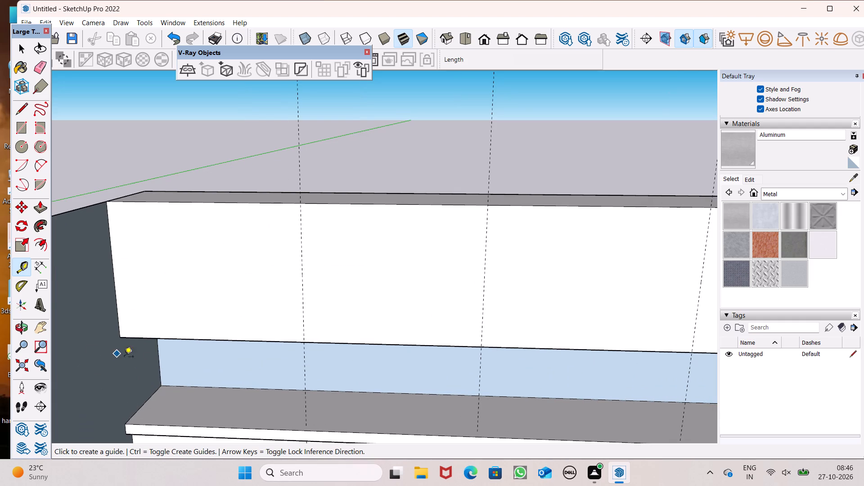
pyautogui.click(179, 338)
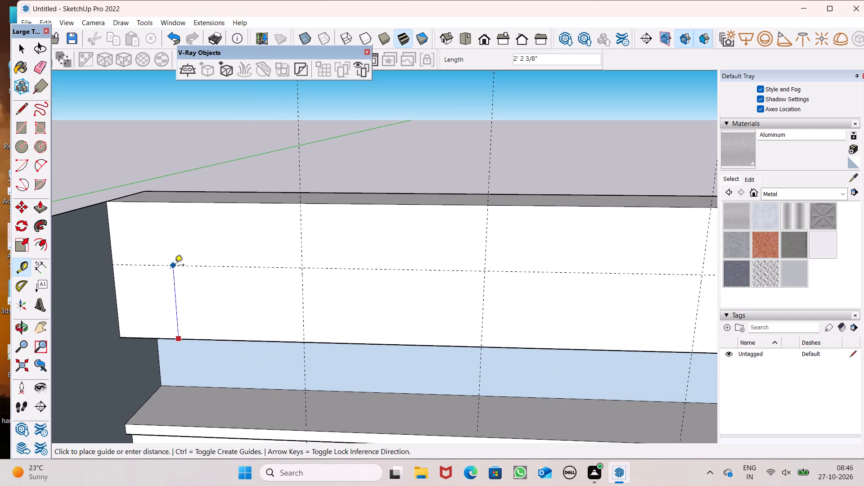
pyautogui.click(174, 271)
pyautogui.scroll(2, 178, 278)
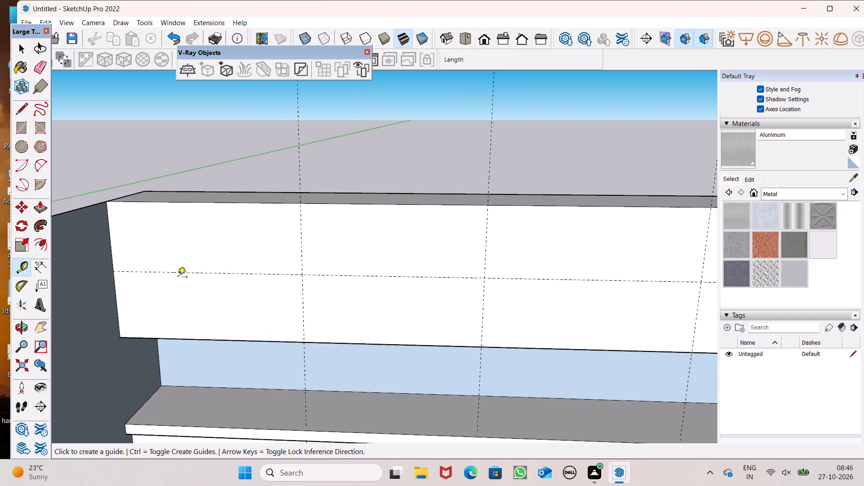
pyautogui.scroll(3, 178, 278)
pyautogui.click(189, 271)
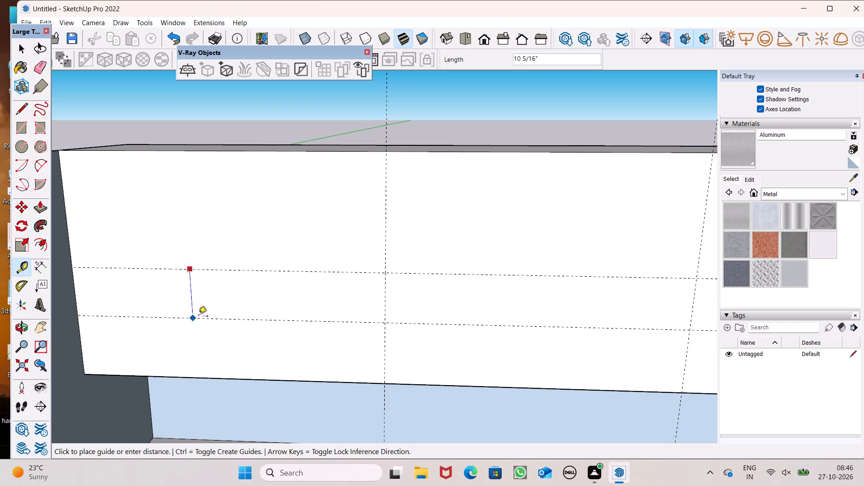
pyautogui.click(198, 317)
pyautogui.scroll(6, 199, 326)
pyautogui.click(209, 311)
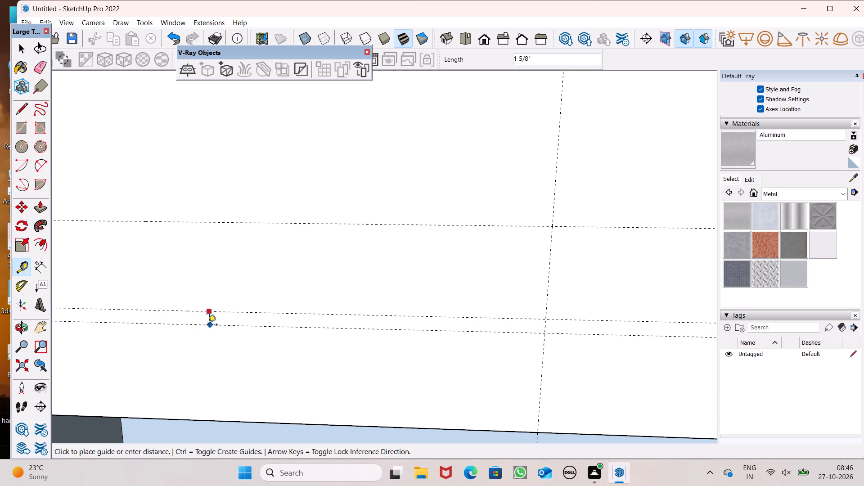
pyautogui.click(208, 324)
pyautogui.scroll(-6, 245, 271)
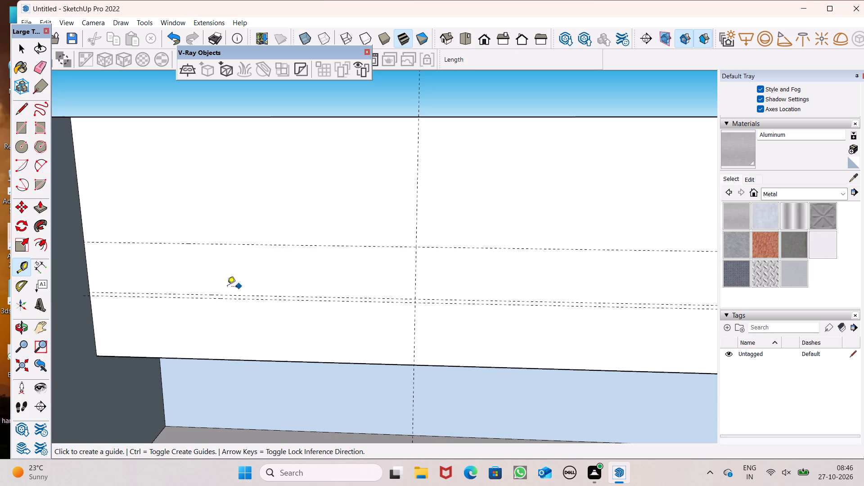
pyautogui.press('space')
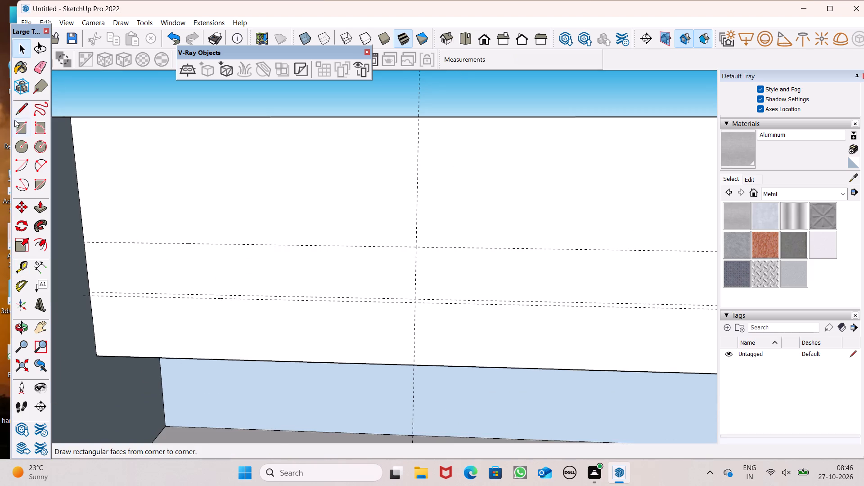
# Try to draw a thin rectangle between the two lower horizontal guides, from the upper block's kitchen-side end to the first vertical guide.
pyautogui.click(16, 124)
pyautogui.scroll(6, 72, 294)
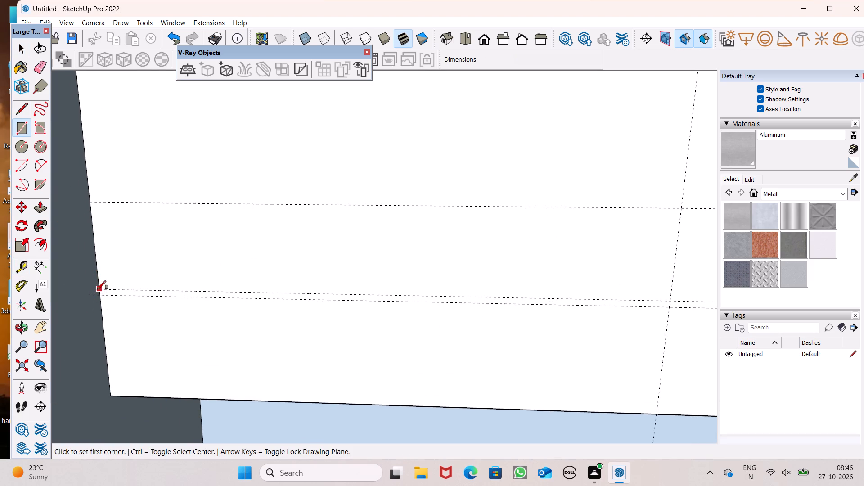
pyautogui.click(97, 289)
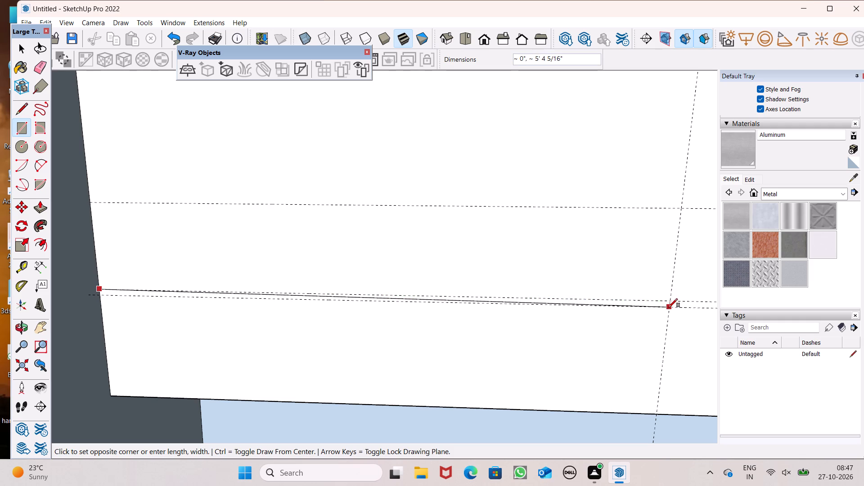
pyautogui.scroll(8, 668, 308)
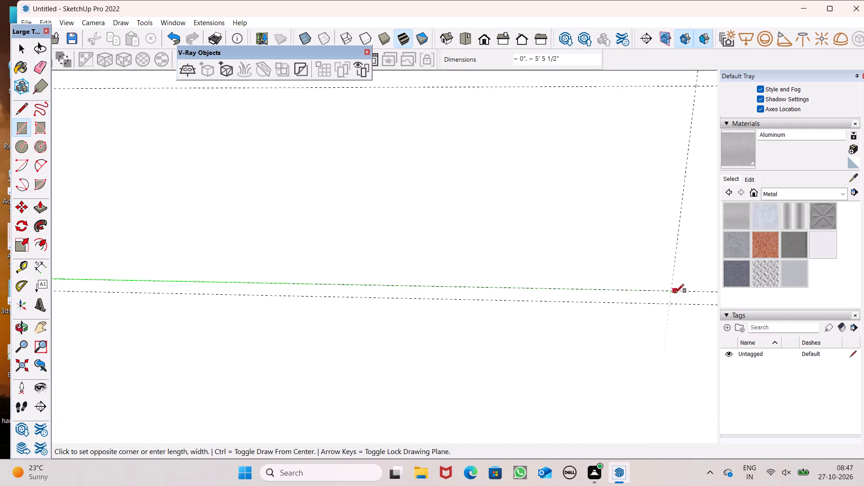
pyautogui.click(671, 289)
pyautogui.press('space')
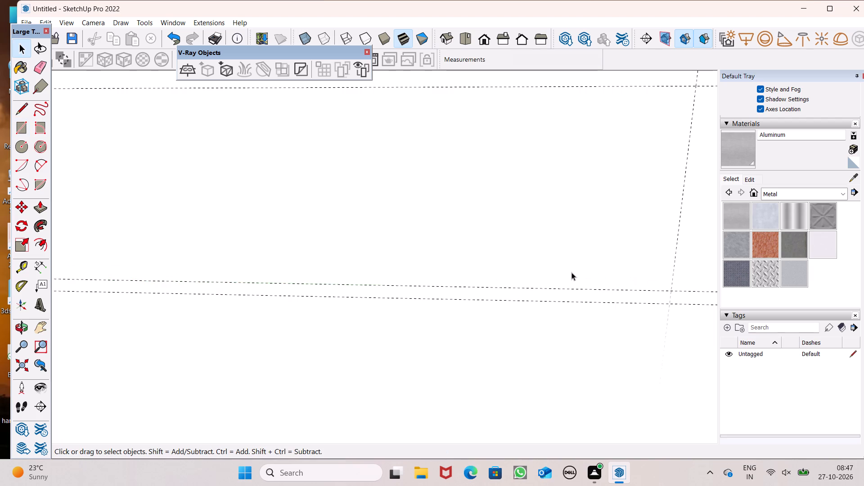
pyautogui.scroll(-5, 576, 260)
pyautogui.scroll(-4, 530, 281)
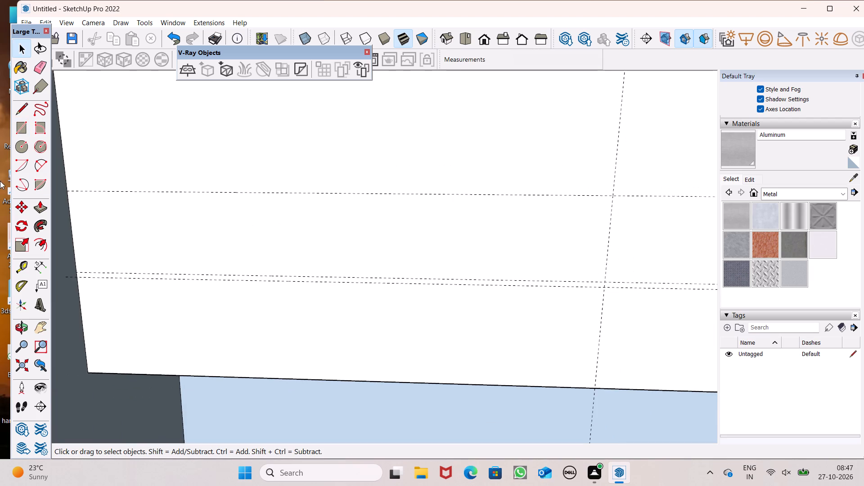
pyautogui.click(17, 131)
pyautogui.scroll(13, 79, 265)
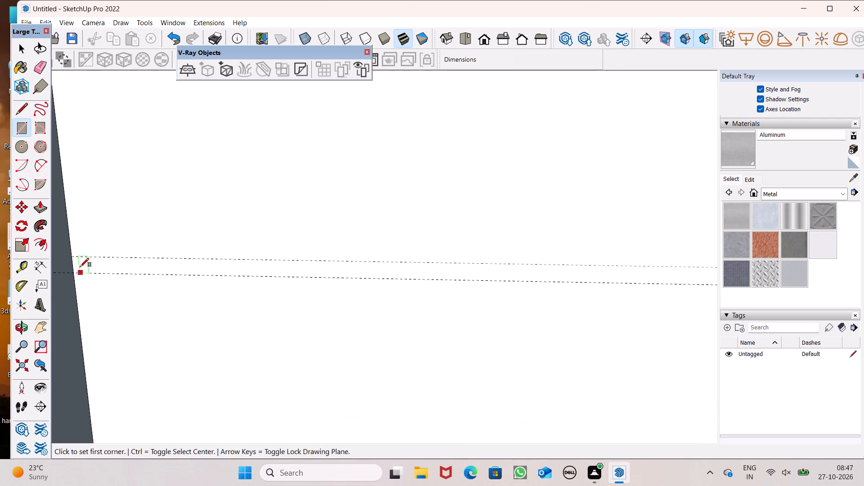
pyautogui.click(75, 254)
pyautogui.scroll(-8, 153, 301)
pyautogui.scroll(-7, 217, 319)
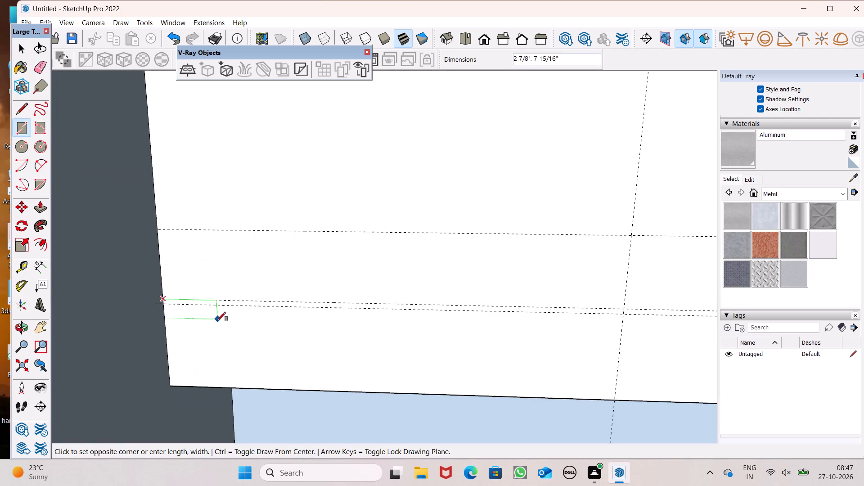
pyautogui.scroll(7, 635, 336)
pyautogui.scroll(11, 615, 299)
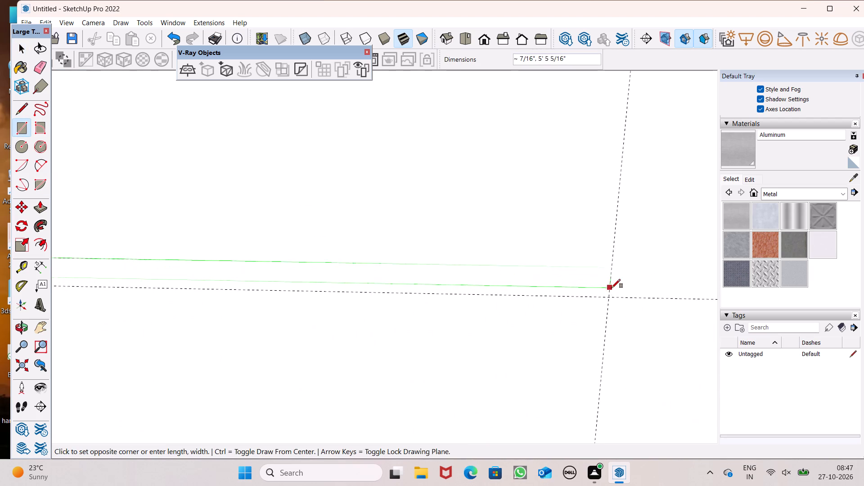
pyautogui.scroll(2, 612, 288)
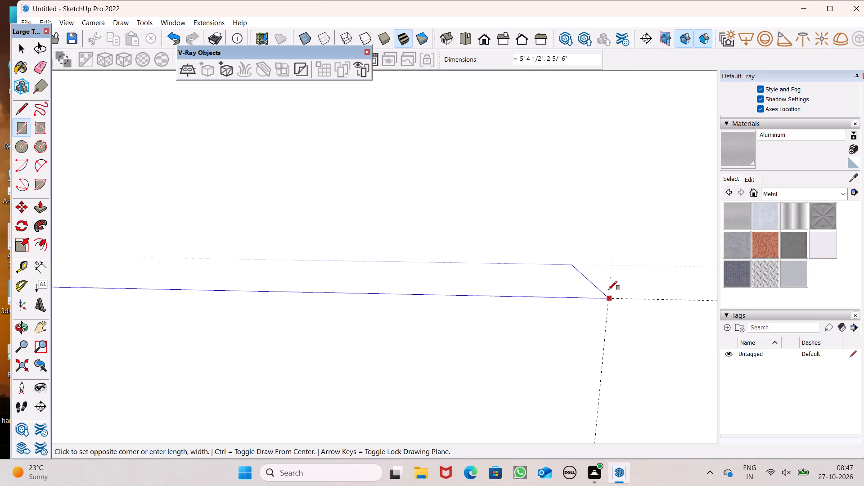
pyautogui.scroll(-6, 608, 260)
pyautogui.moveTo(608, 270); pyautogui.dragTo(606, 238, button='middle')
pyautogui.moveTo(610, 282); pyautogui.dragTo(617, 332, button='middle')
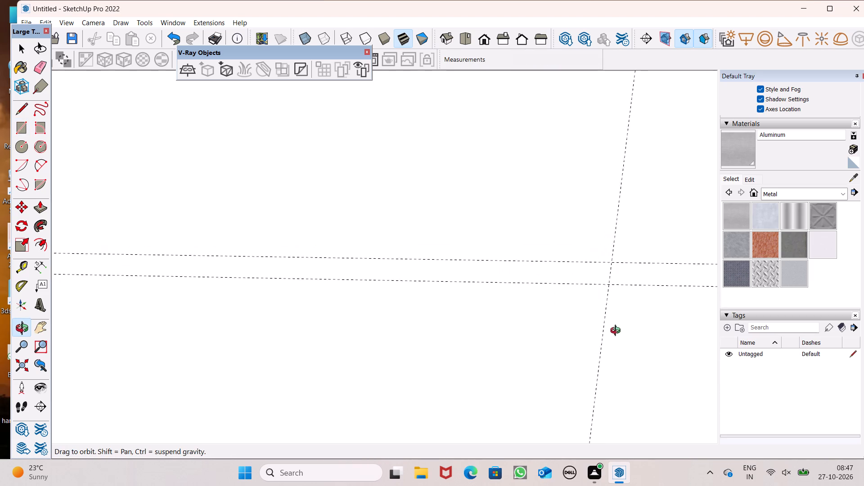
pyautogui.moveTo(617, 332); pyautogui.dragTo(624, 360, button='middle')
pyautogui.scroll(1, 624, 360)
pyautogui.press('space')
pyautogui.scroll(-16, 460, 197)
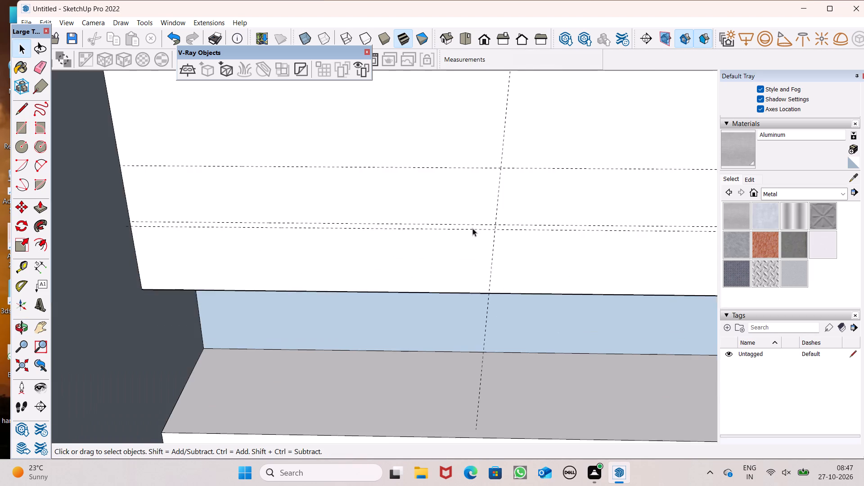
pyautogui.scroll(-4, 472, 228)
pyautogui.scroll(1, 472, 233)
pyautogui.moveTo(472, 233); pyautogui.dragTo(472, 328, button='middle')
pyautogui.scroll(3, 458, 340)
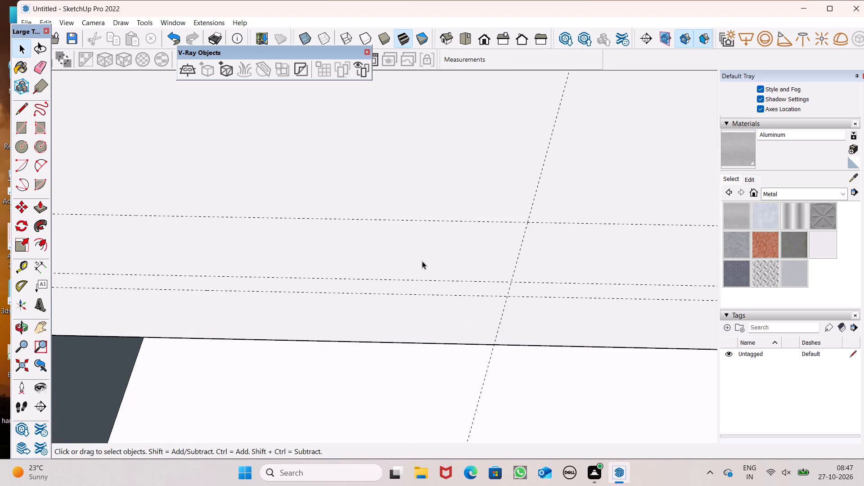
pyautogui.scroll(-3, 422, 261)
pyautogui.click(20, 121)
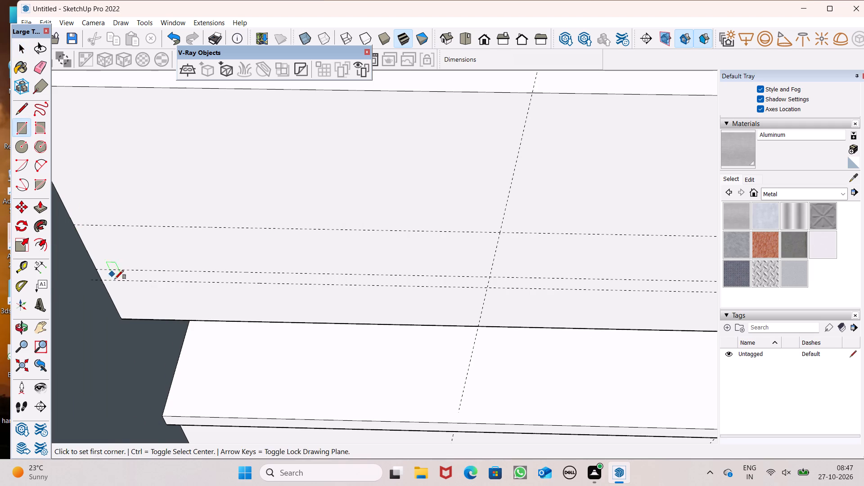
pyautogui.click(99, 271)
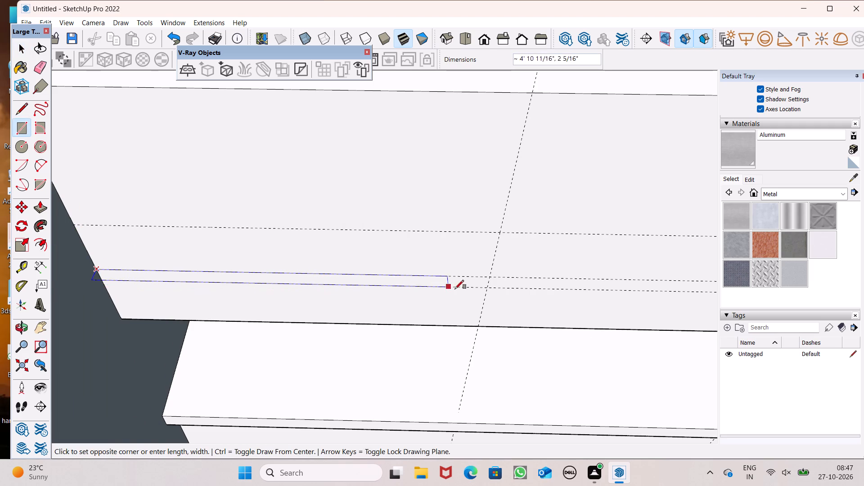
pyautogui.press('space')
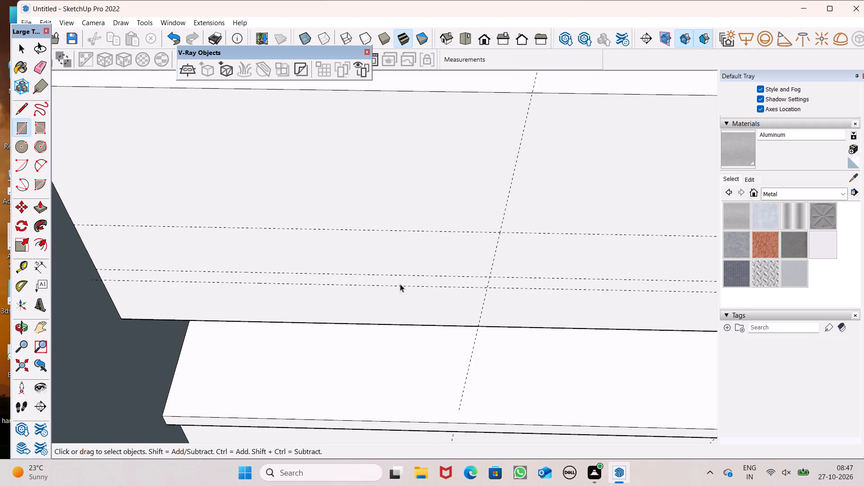
# Delete the lowest horizontal guide on the upper block's front face.
pyautogui.click(267, 282)
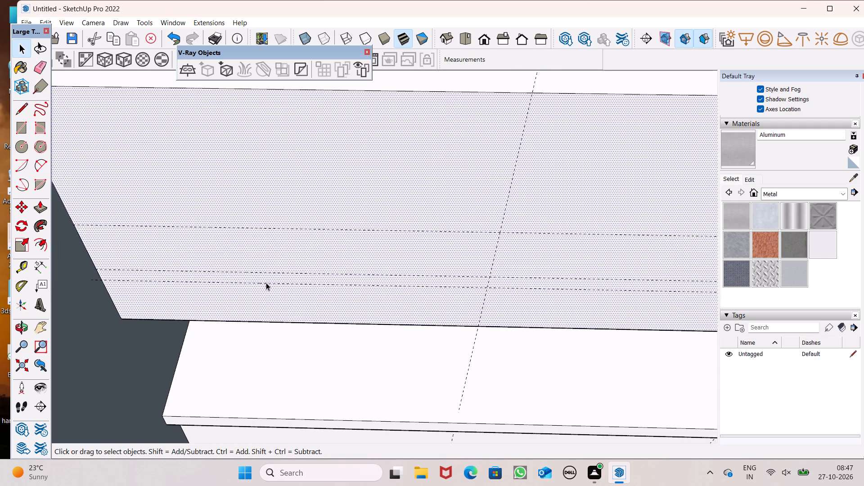
pyautogui.scroll(-8, 283, 320)
pyautogui.click(164, 176)
pyautogui.scroll(7, 282, 331)
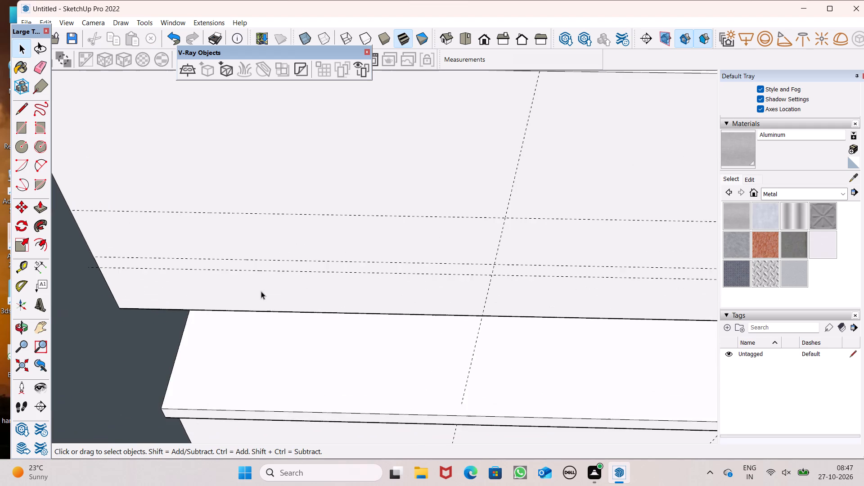
pyautogui.scroll(4, 264, 271)
pyautogui.click(270, 255)
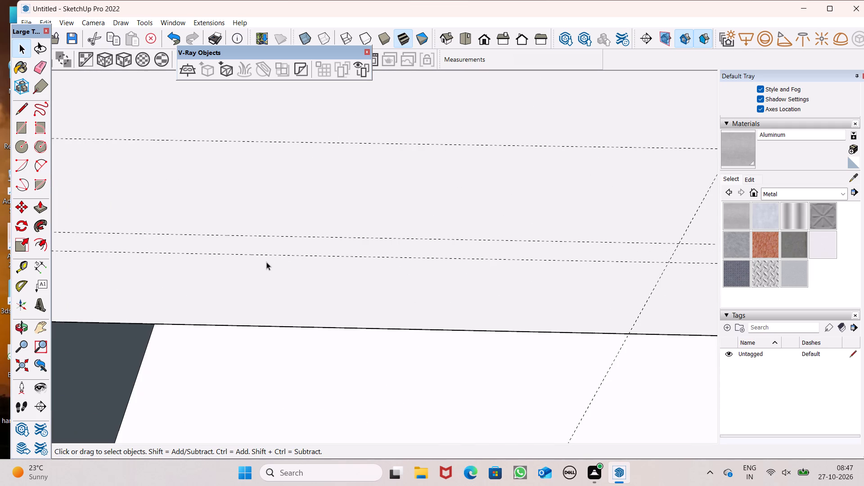
pyautogui.press('Delete')
# Place a new horizontal guide on the upper block's front face about 1 5/16" below the lower remaining horizontal guide.
pyautogui.scroll(-11, 270, 266)
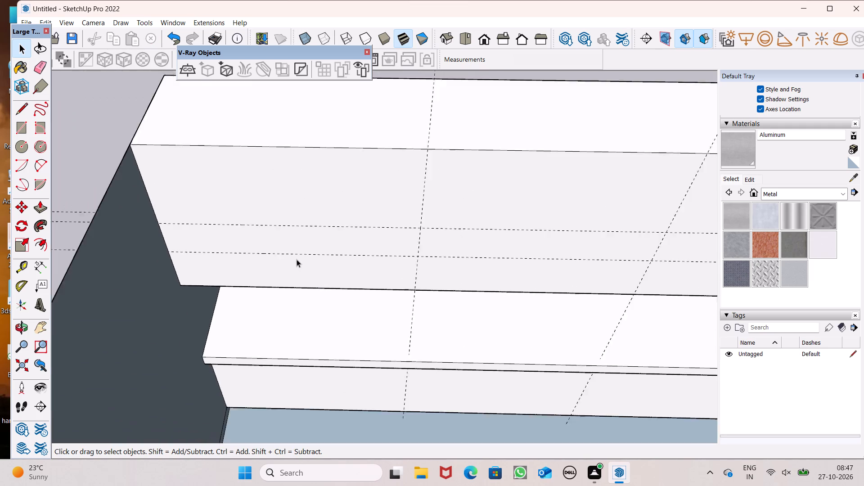
pyautogui.scroll(-1, 297, 259)
pyautogui.moveTo(323, 276); pyautogui.dragTo(314, 187, button='middle')
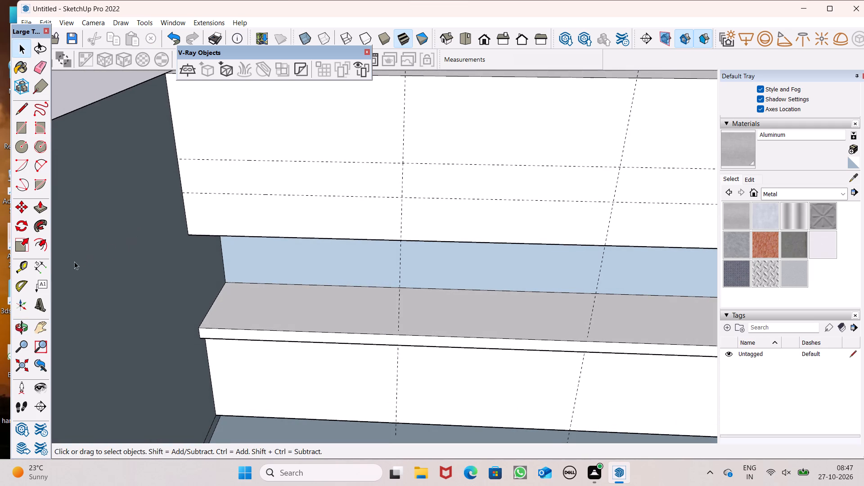
pyautogui.click(17, 263)
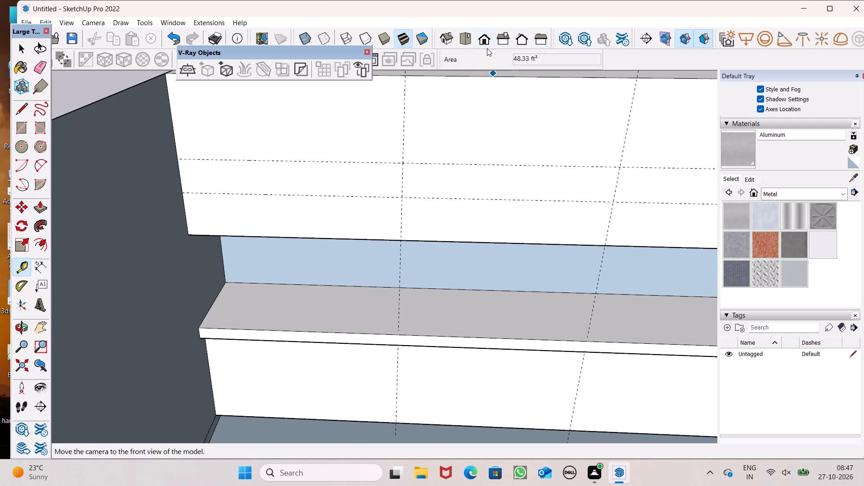
pyautogui.scroll(8, 347, 145)
pyautogui.moveTo(294, 213); pyautogui.dragTo(297, 226)
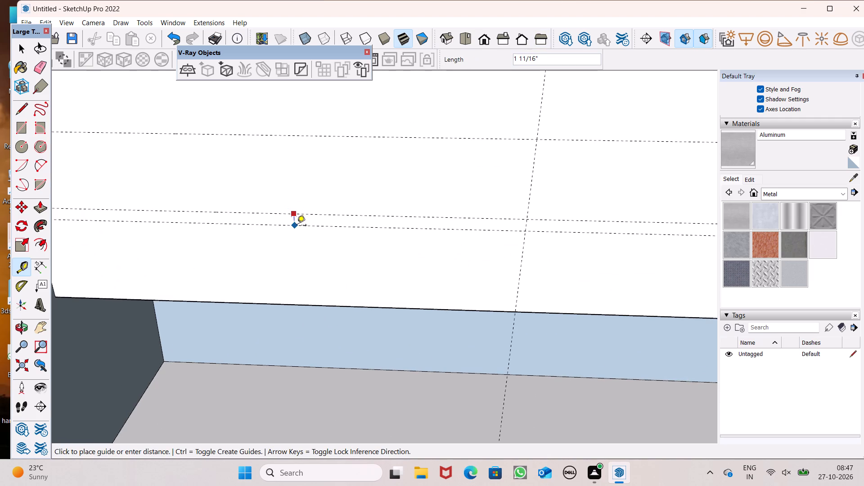
pyautogui.moveTo(297, 226); pyautogui.dragTo(303, 224)
pyautogui.scroll(-5, 324, 222)
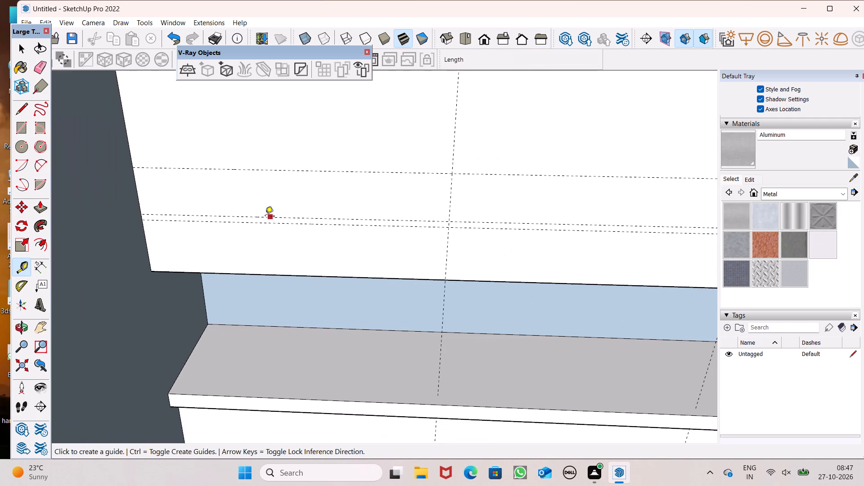
# Draw a rectangle about 1 5/16" by 5'5" between the two lower guides, from the kitchen-side end to the first vertical guide.
pyautogui.click(28, 125)
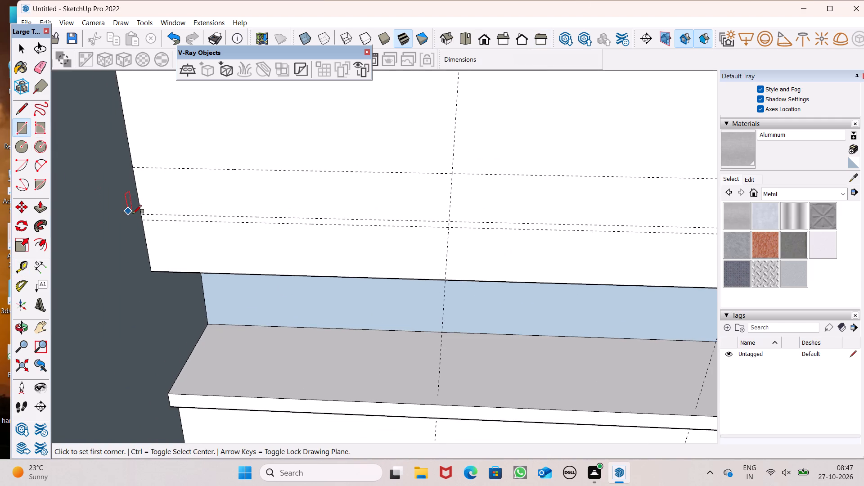
pyautogui.click(140, 214)
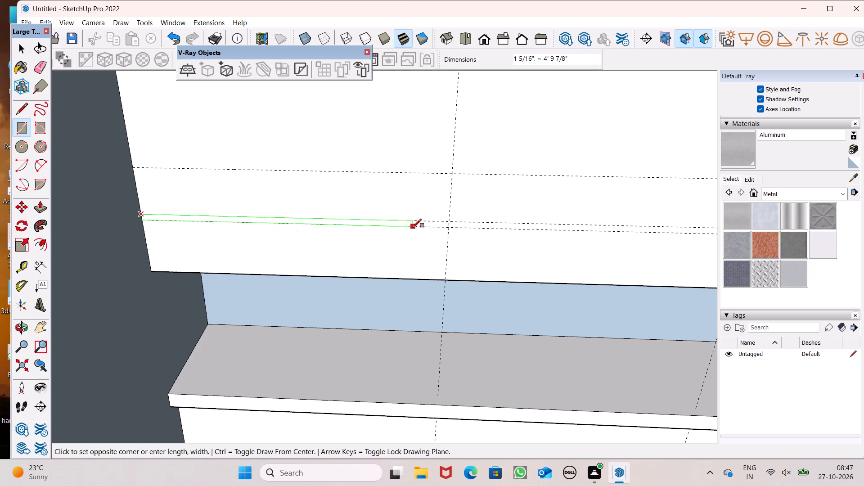
pyautogui.scroll(3, 436, 229)
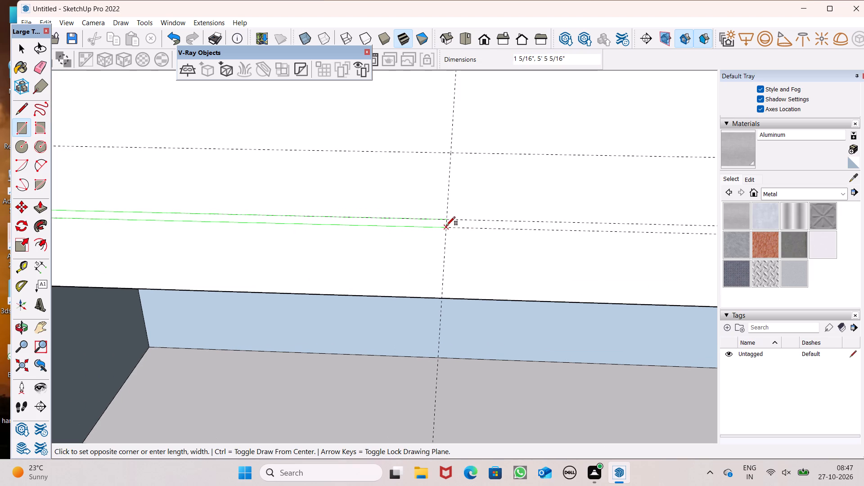
pyautogui.click(446, 225)
pyautogui.scroll(-4, 370, 225)
pyautogui.press('space')
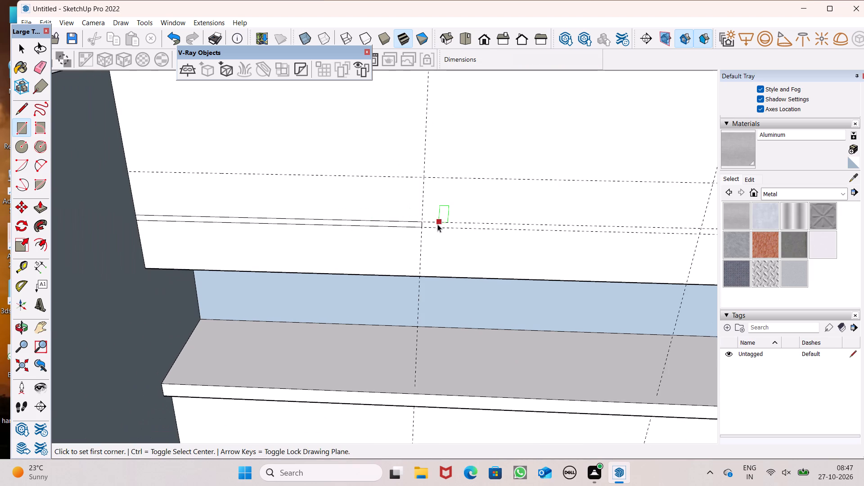
pyautogui.scroll(-4, 430, 240)
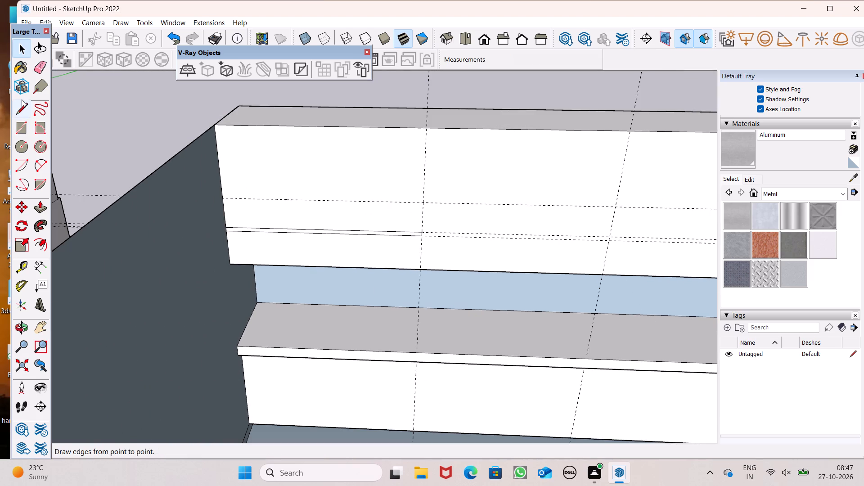
# Draw edges along the upper horizontal guide from the kitchen-side end to the first vertical guide, and along that vertical guide over the full front height.
pyautogui.click(20, 110)
pyautogui.moveTo(221, 198); pyautogui.dragTo(229, 200)
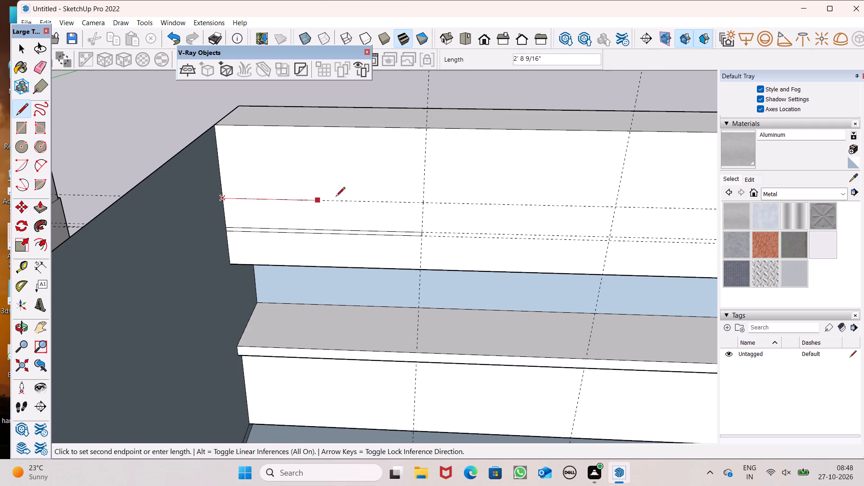
pyautogui.click(423, 201)
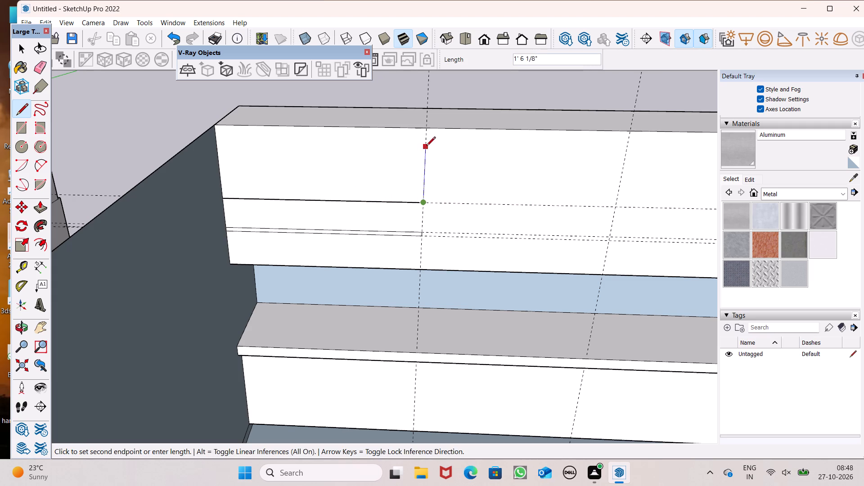
pyautogui.click(423, 129)
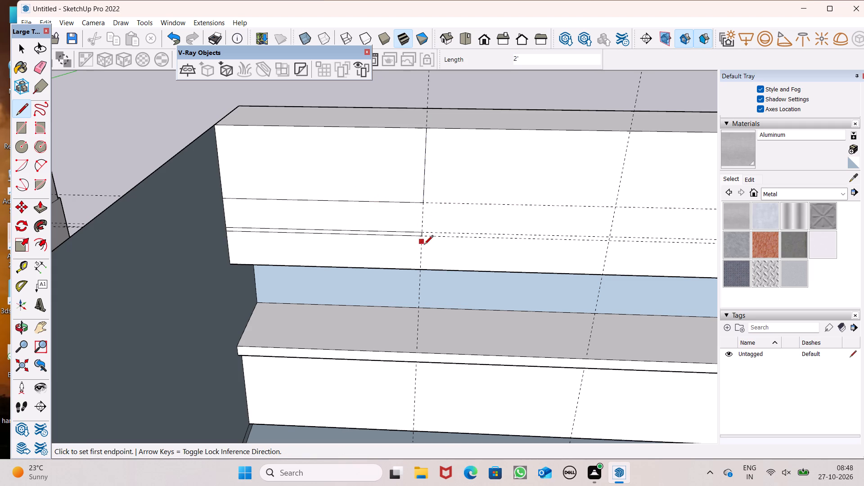
pyautogui.click(423, 202)
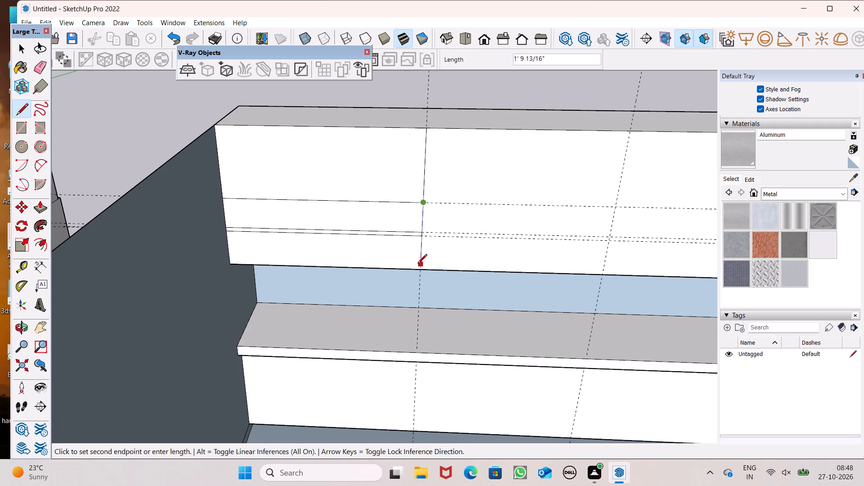
pyautogui.click(416, 271)
# Draw a full-height vertical edge along the middle vertical guide on the upper block's front face.
pyautogui.scroll(-4, 165, 219)
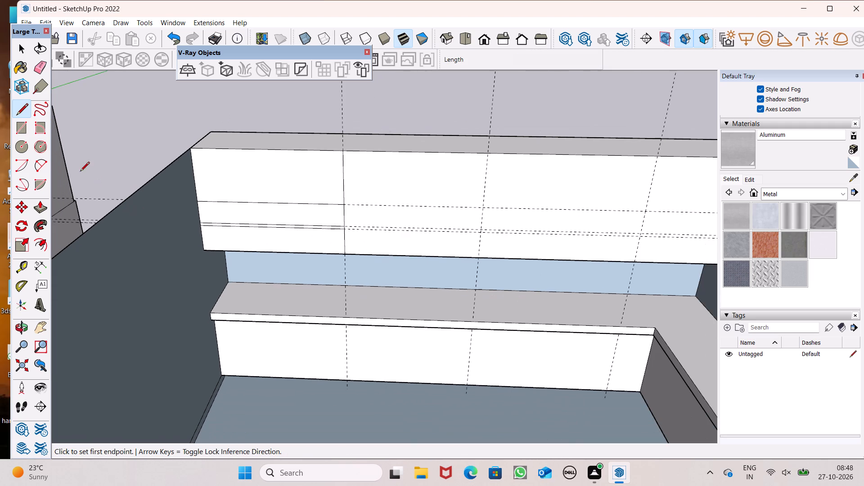
pyautogui.scroll(5, 491, 155)
pyautogui.click(487, 154)
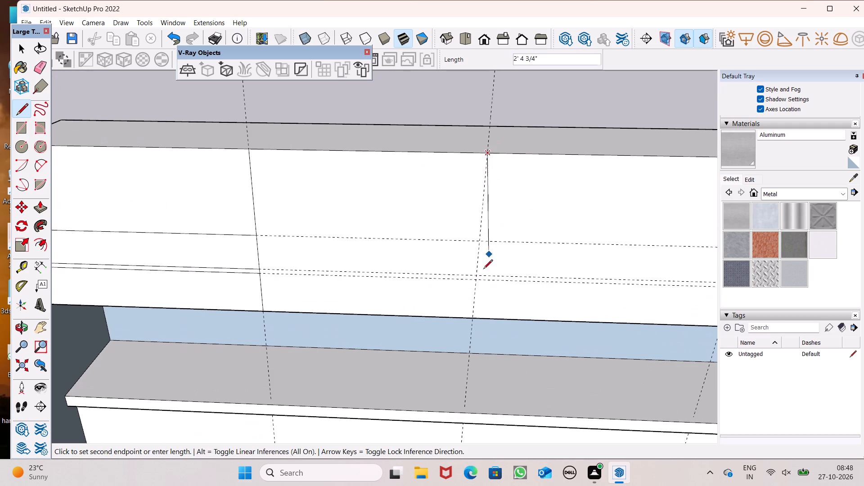
pyautogui.click(474, 317)
# Draw a 4' full-height vertical edge along the last vertical guide on the upper block's front face.
pyautogui.scroll(-6, 324, 198)
pyautogui.scroll(4, 610, 180)
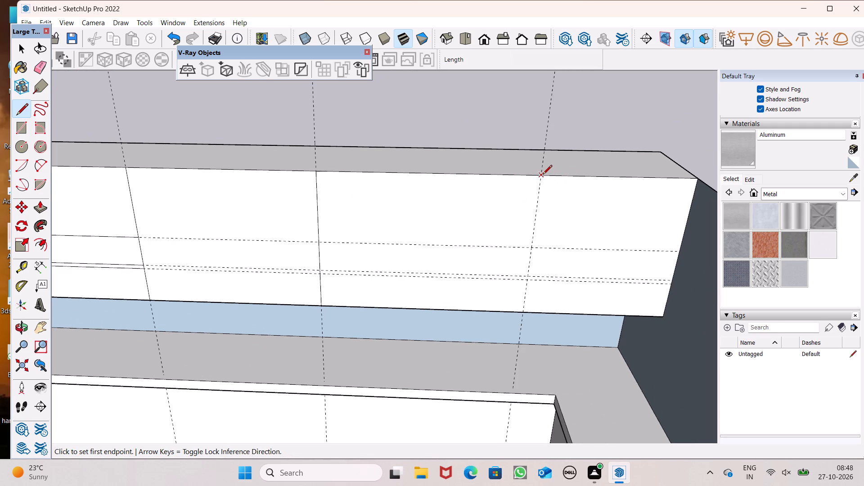
pyautogui.click(542, 175)
pyautogui.click(522, 314)
# Erase the horizontal and vertical guides crossing the upper block's front.
pyautogui.scroll(-3, 527, 131)
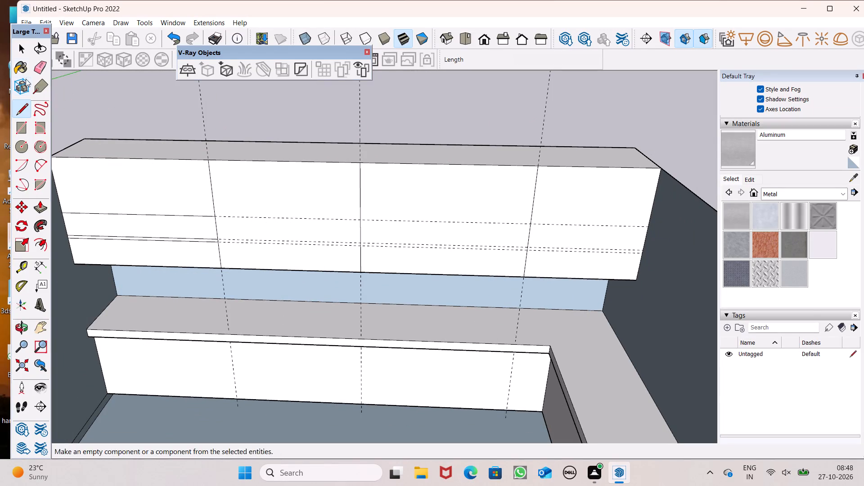
pyautogui.moveTo(39, 61); pyautogui.dragTo(44, 62)
pyautogui.moveTo(256, 215); pyautogui.dragTo(265, 248)
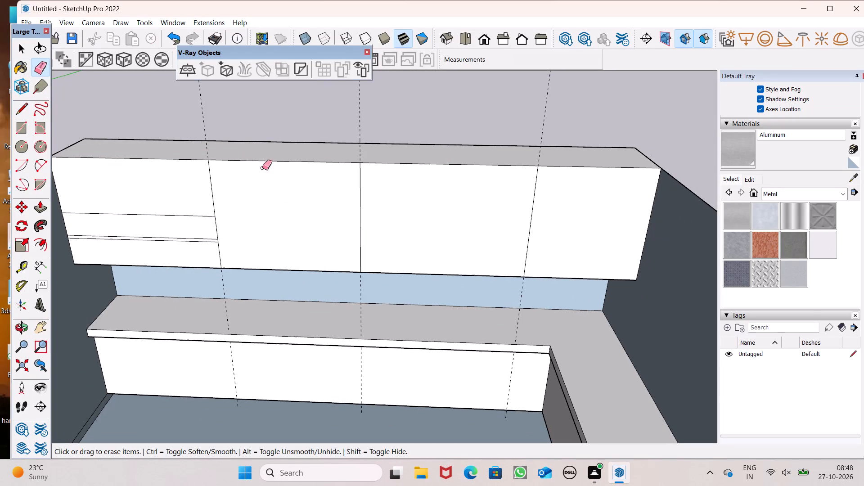
pyautogui.moveTo(191, 107); pyautogui.dragTo(551, 114)
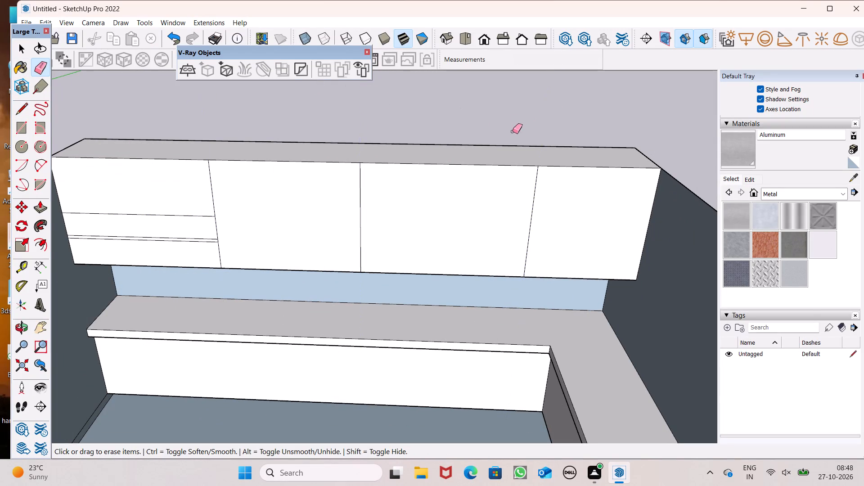
# Place two vertical guides on the third front section, about 2' 9 3/4" from its middle-side edge and about 2 5/16" further along.
pyautogui.scroll(1, 567, 129)
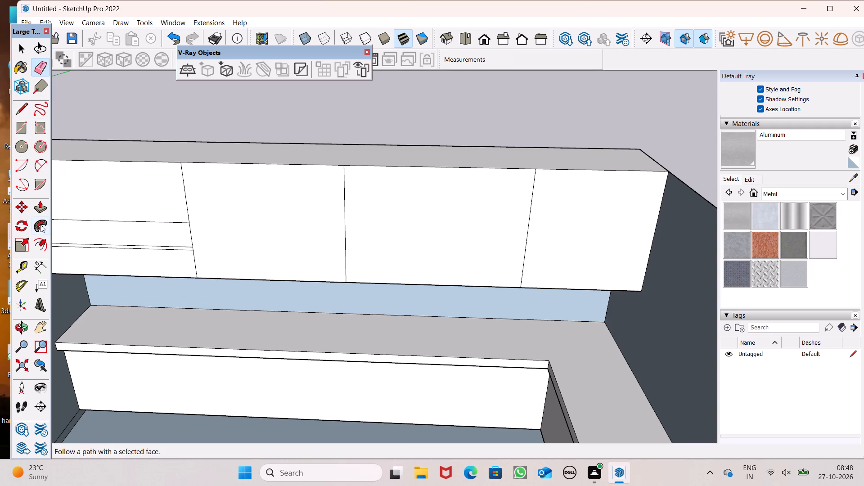
pyautogui.click(20, 268)
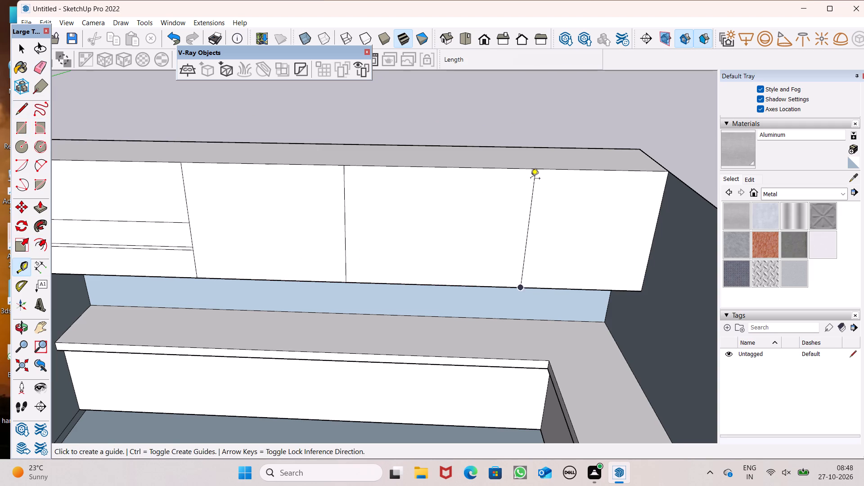
pyautogui.scroll(4, 537, 183)
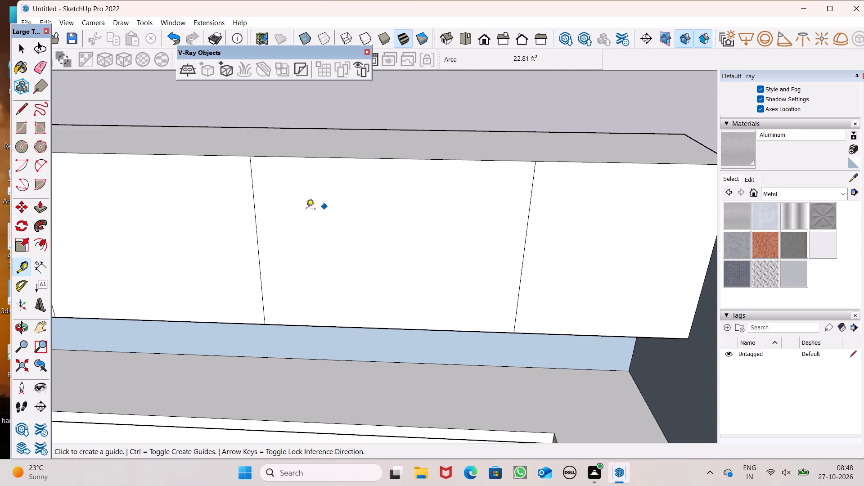
pyautogui.click(258, 231)
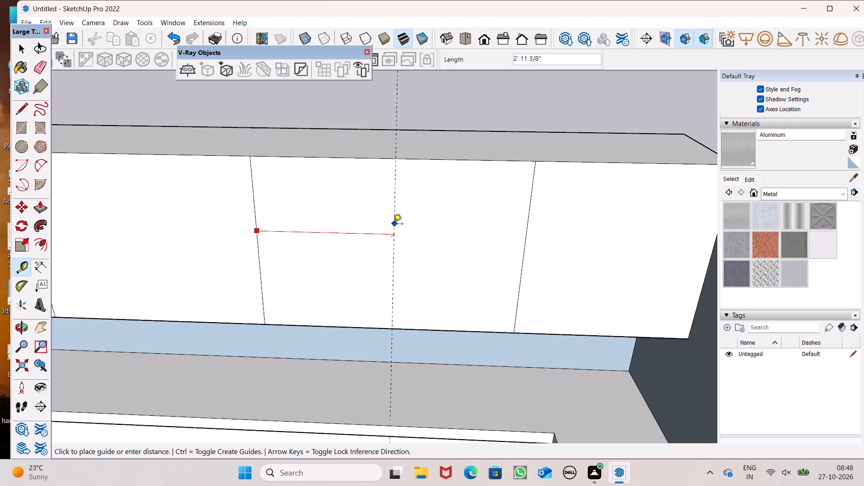
pyautogui.click(388, 225)
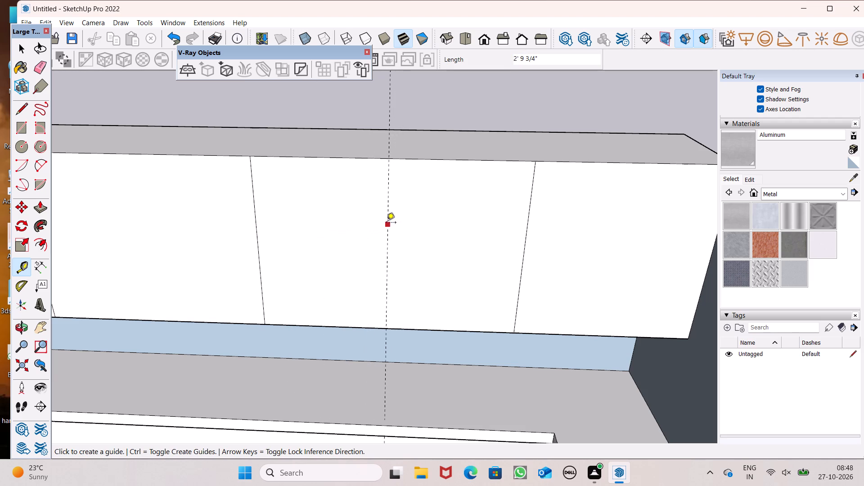
pyautogui.click(387, 229)
pyautogui.click(397, 229)
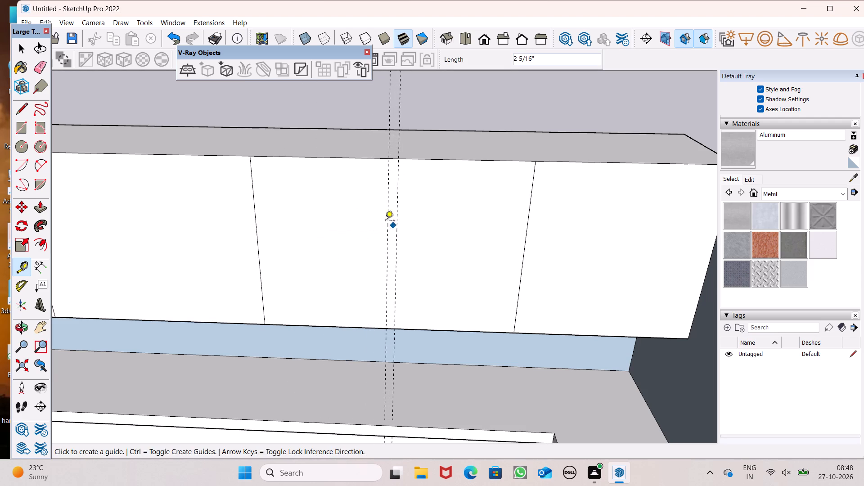
# Draw a full-height divider rectangle about 2 5/16" by 4' between the two vertical guides on the upper block's front.
pyautogui.click(25, 130)
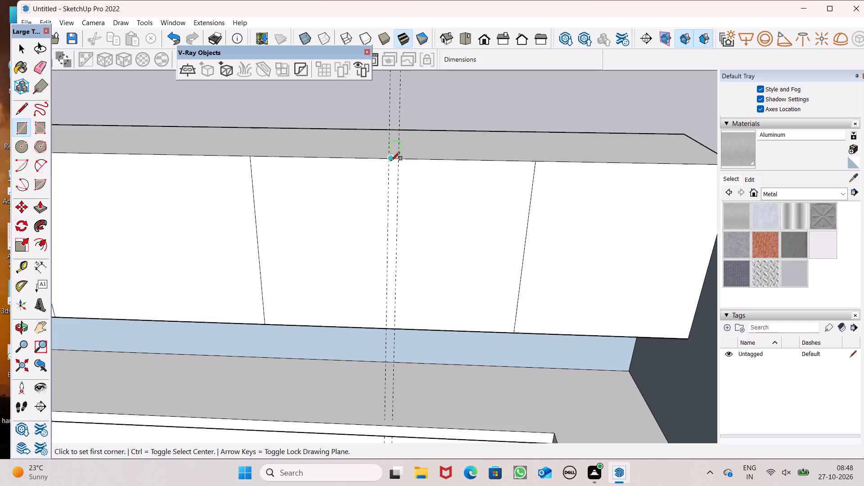
pyautogui.moveTo(390, 161); pyautogui.dragTo(394, 179)
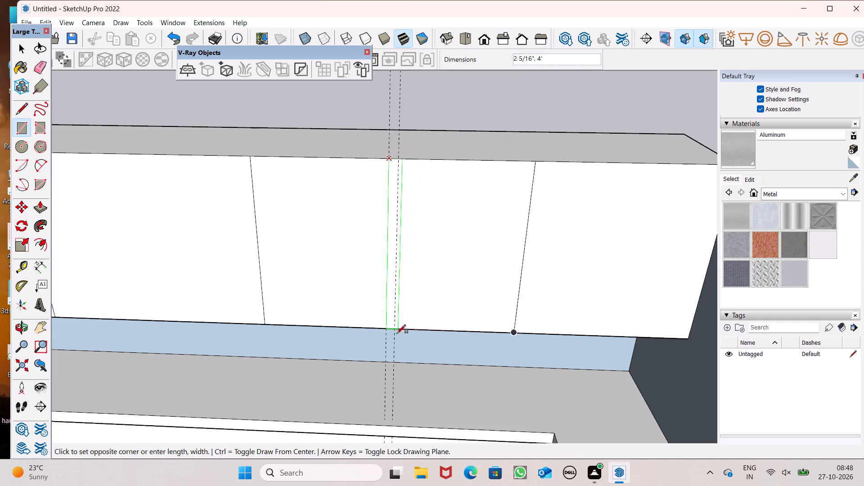
pyautogui.click(394, 327)
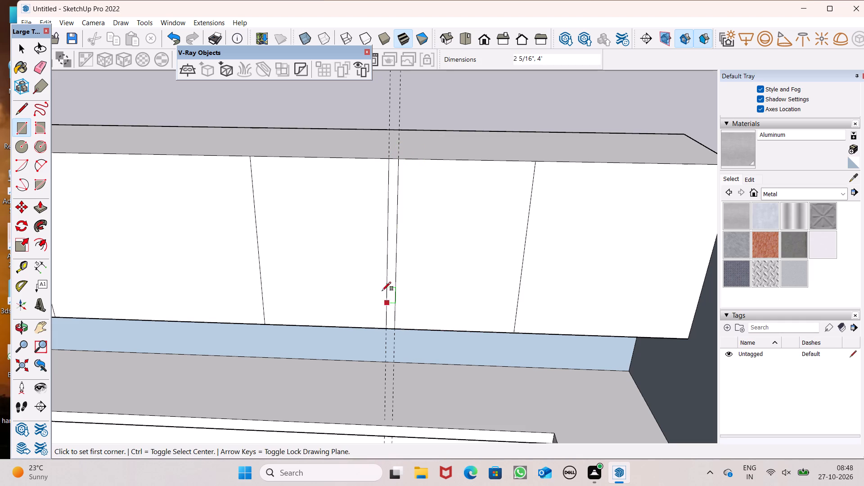
pyautogui.press('space')
# Erase the two vertical guides running along the new divider strip.
pyautogui.scroll(-5, 367, 231)
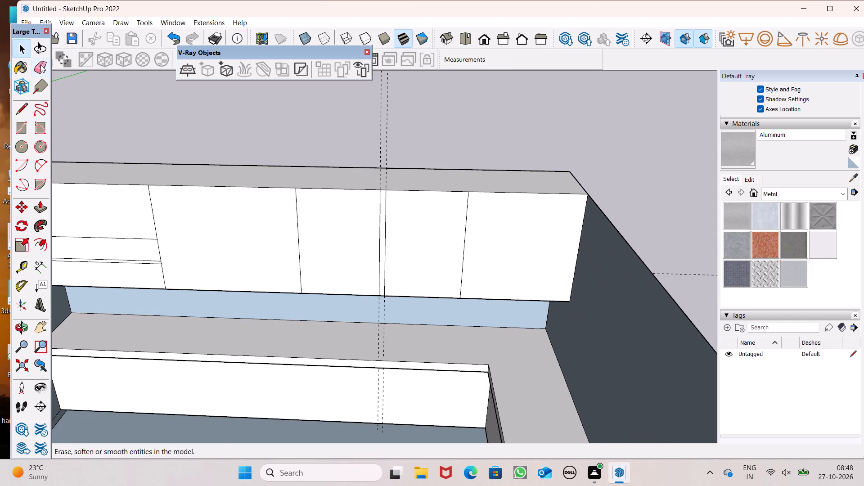
pyautogui.moveTo(40, 65); pyautogui.dragTo(92, 76)
pyautogui.moveTo(410, 118); pyautogui.dragTo(379, 121)
pyautogui.press('space')
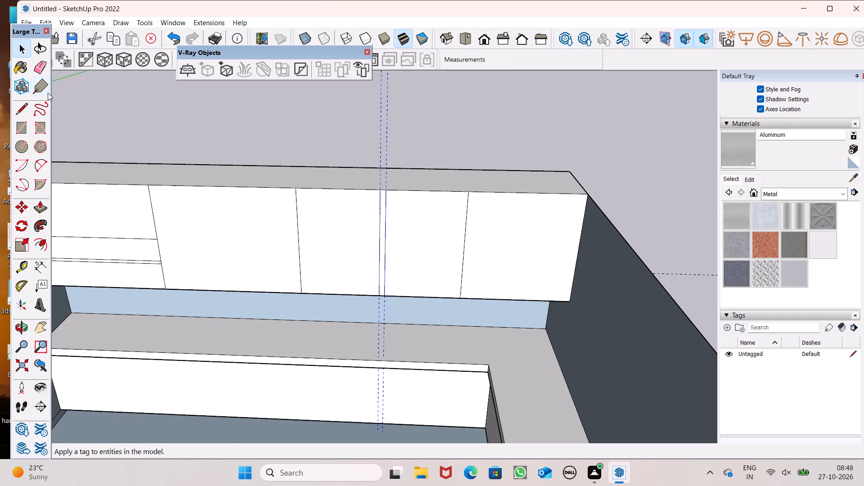
pyautogui.click(41, 65)
pyautogui.press('space')
pyautogui.click(307, 131)
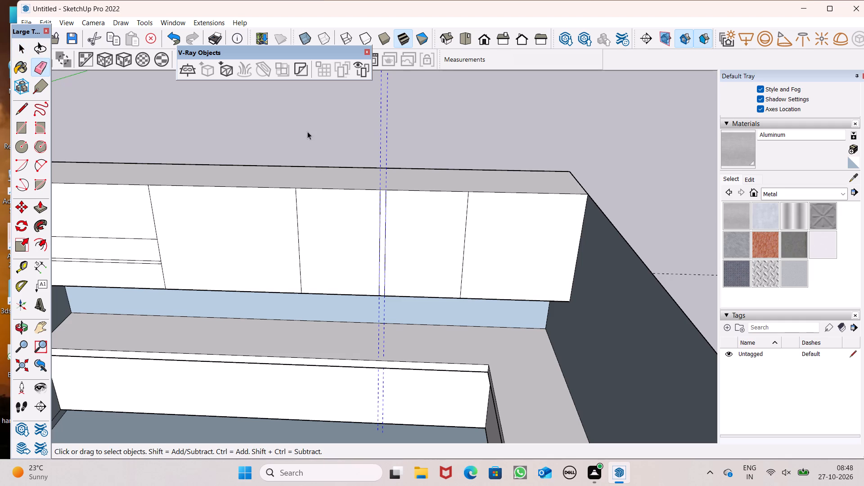
pyautogui.click(41, 69)
pyautogui.moveTo(374, 152); pyautogui.dragTo(389, 152)
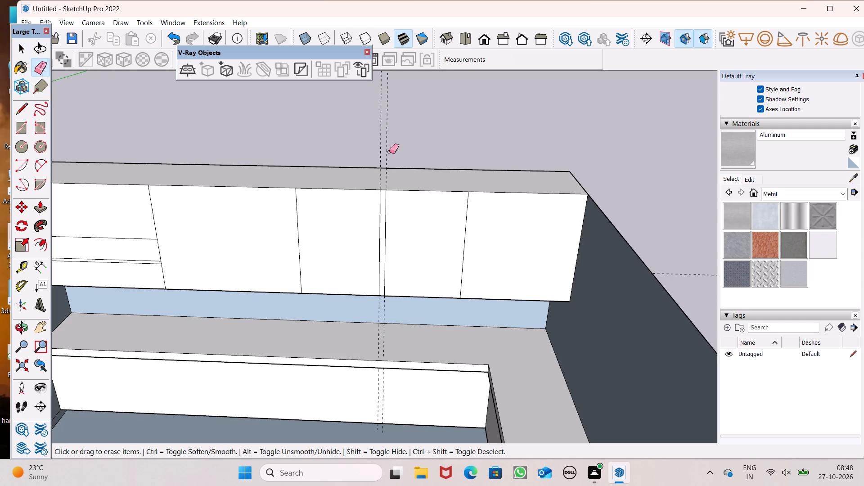
pyautogui.moveTo(389, 152); pyautogui.dragTo(409, 147)
pyautogui.press('space')
pyautogui.scroll(-7, 494, 111)
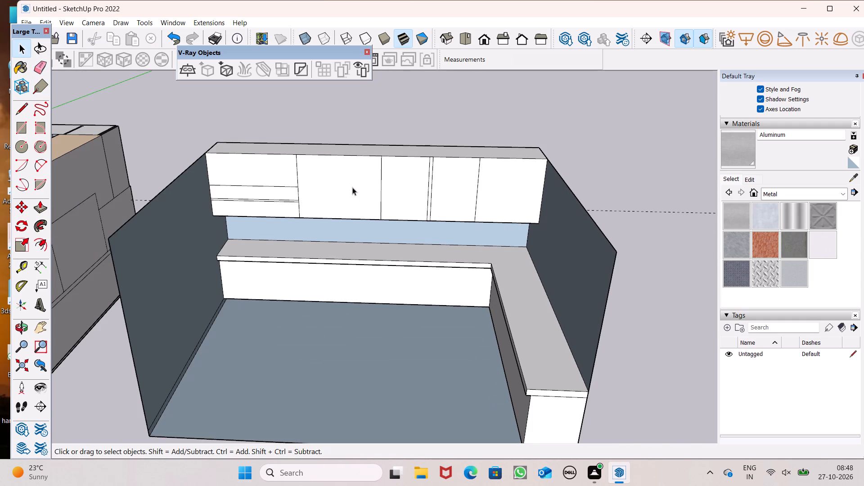
# Paint the faces above and below the thin horizontal strip in the kitchen-side front section with Translucent Glass Gray.
pyautogui.scroll(4, 351, 186)
pyautogui.click(786, 193)
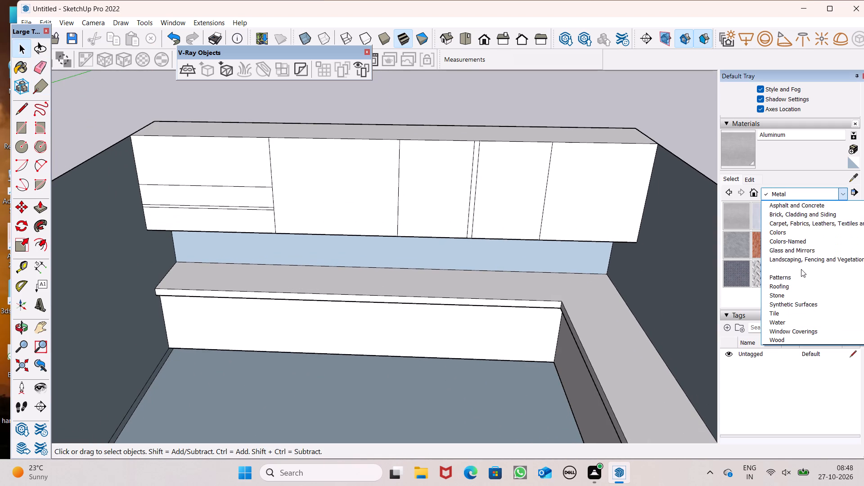
pyautogui.click(792, 251)
pyautogui.click(814, 250)
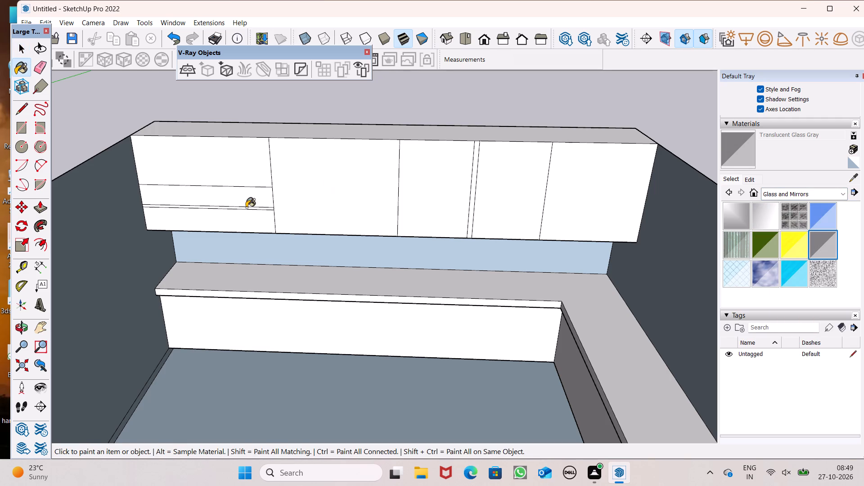
pyautogui.scroll(5, 239, 211)
pyautogui.click(273, 190)
pyautogui.click(270, 233)
pyautogui.scroll(-3, 249, 172)
# Push/Pull the thin horizontal strip between the glass faces about 2' 4 9/16" to form a shelf.
pyautogui.moveTo(290, 207); pyautogui.dragTo(285, 171, button='middle')
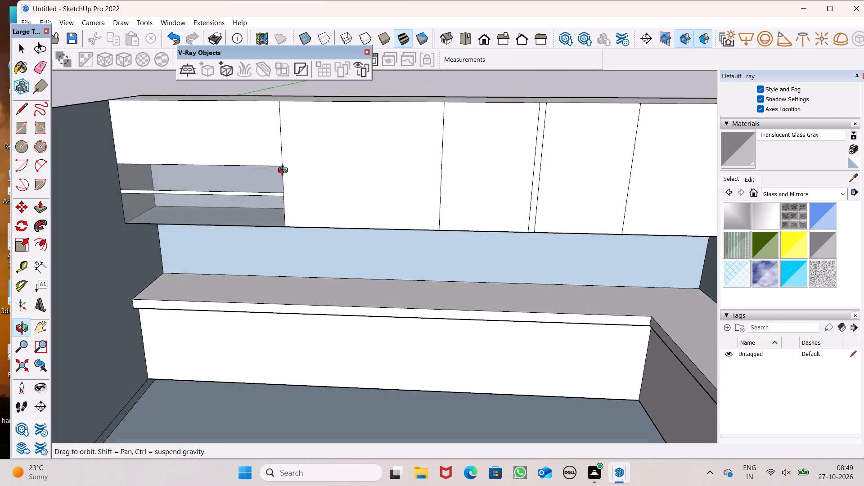
pyautogui.moveTo(285, 171); pyautogui.dragTo(287, 228, button='middle')
pyautogui.scroll(1, 290, 233)
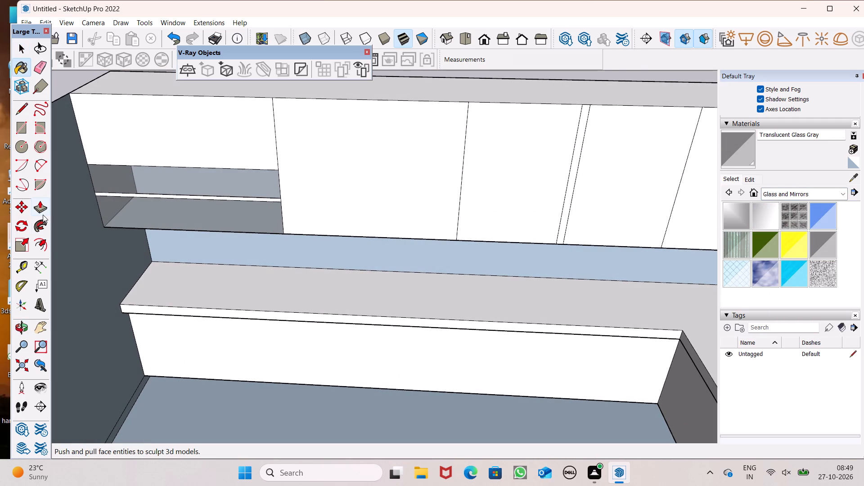
pyautogui.moveTo(43, 214); pyautogui.dragTo(48, 211)
pyautogui.scroll(6, 232, 189)
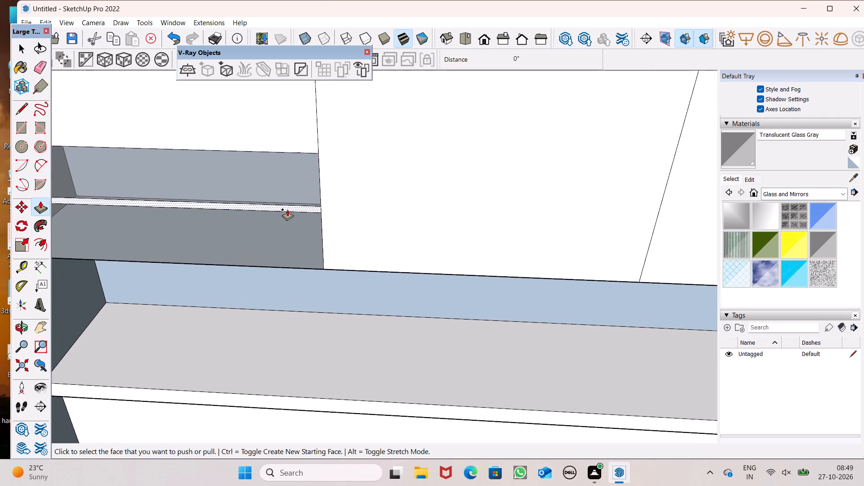
pyautogui.moveTo(287, 209); pyautogui.dragTo(315, 168)
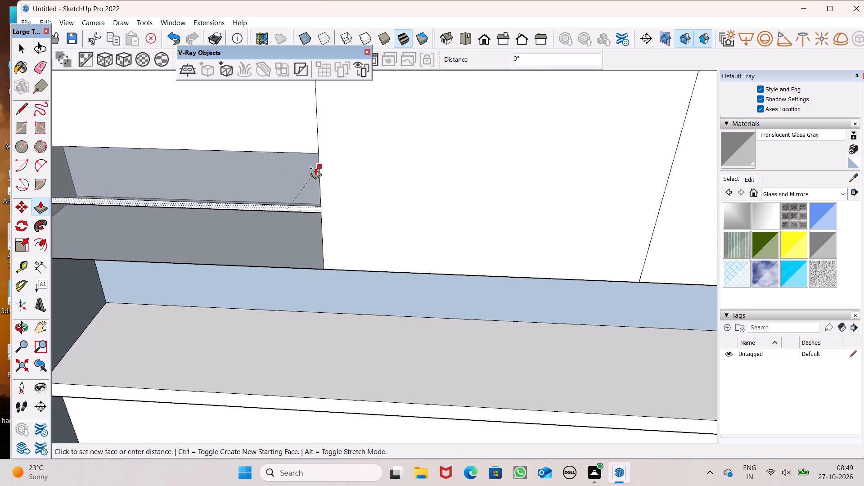
pyautogui.moveTo(315, 168); pyautogui.dragTo(312, 154)
# Push/Pull the narrow vertical divider strip on the upper block's front about 2' 4 5/8" through the cabinet depth.
pyautogui.scroll(-7, 303, 227)
pyautogui.scroll(-3, 178, 264)
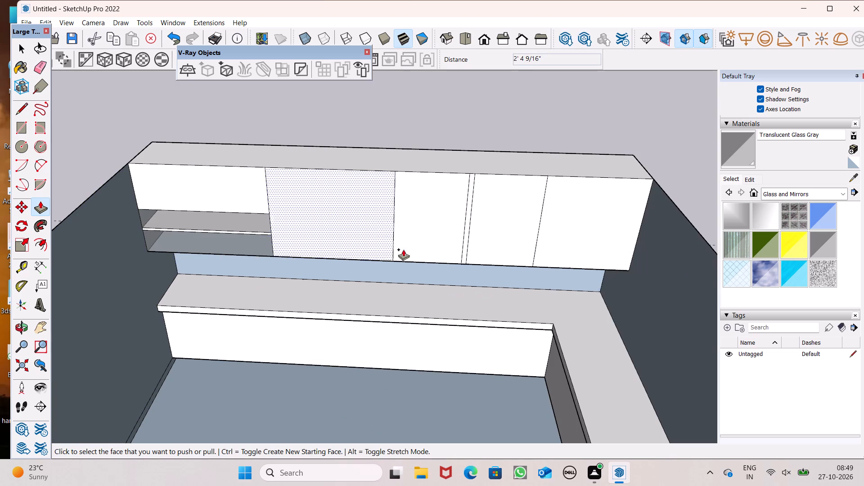
pyautogui.moveTo(436, 165); pyautogui.dragTo(410, 261, button='middle')
pyautogui.scroll(6, 480, 215)
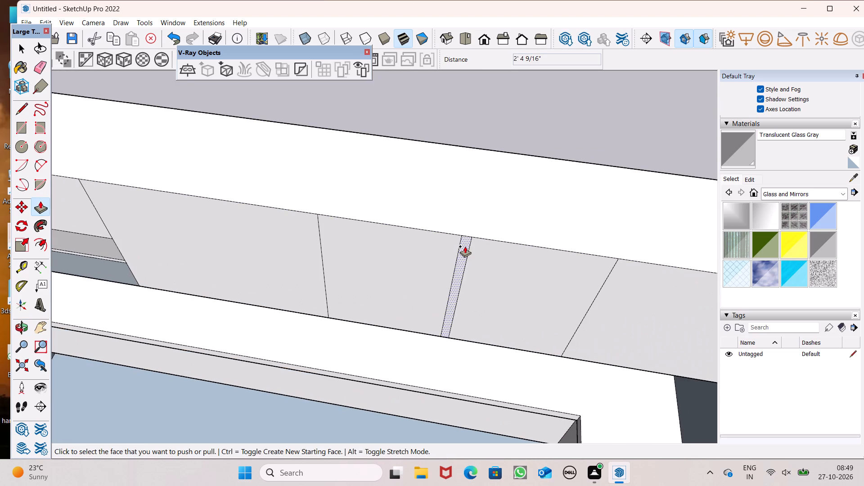
pyautogui.moveTo(465, 246); pyautogui.dragTo(478, 160)
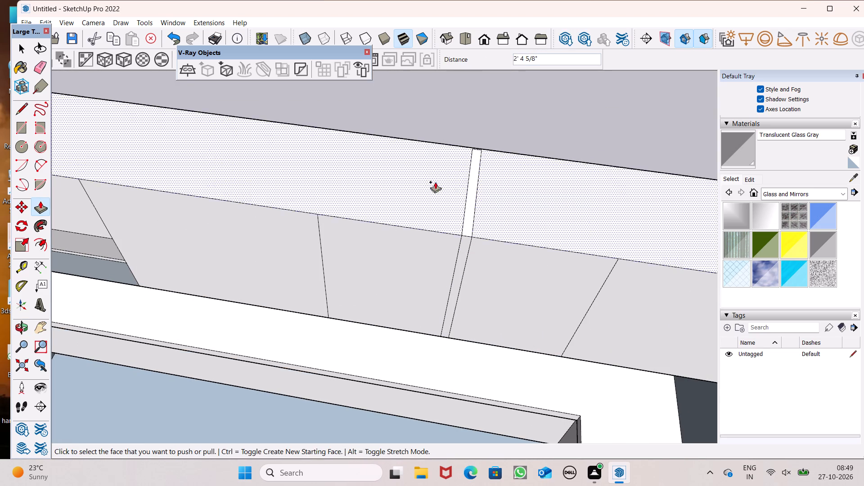
pyautogui.scroll(-4, 427, 192)
pyautogui.moveTo(458, 273); pyautogui.dragTo(475, 155, button='middle')
# Offset the outlines of the two door faces beside the vertical divider inward by about 1 1/8" to form door frames.
pyautogui.press('space')
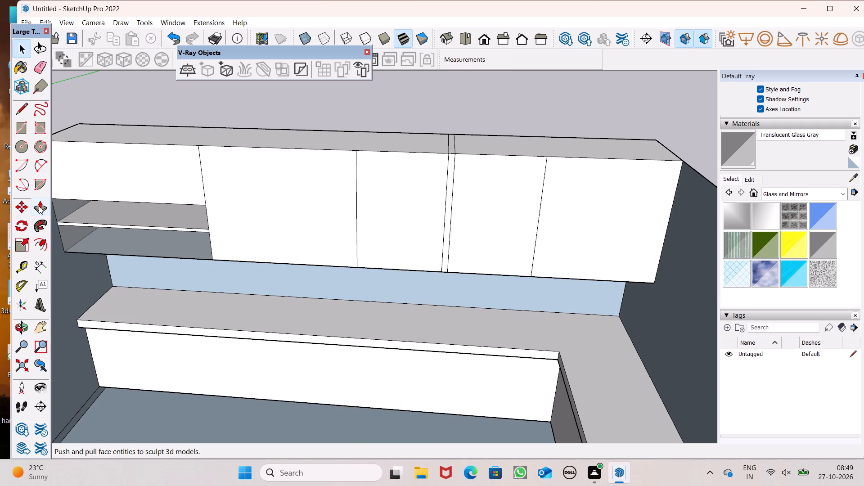
pyautogui.click(42, 250)
pyautogui.scroll(4, 481, 186)
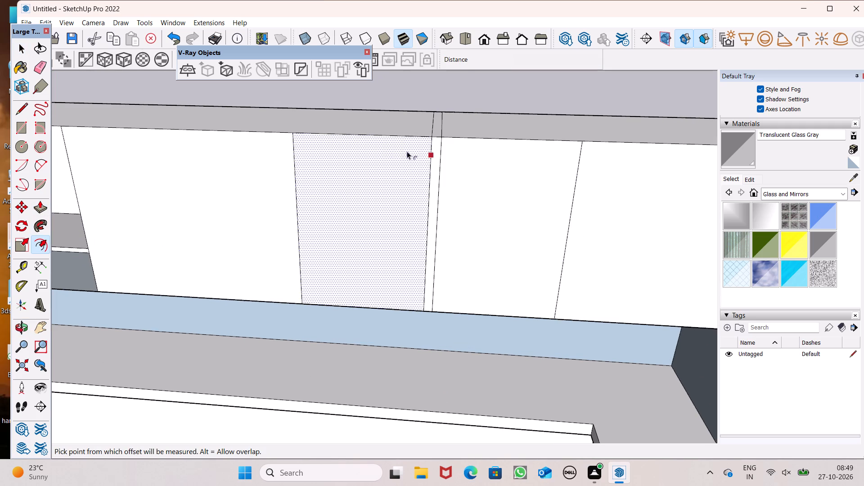
pyautogui.moveTo(385, 144); pyautogui.dragTo(385, 140)
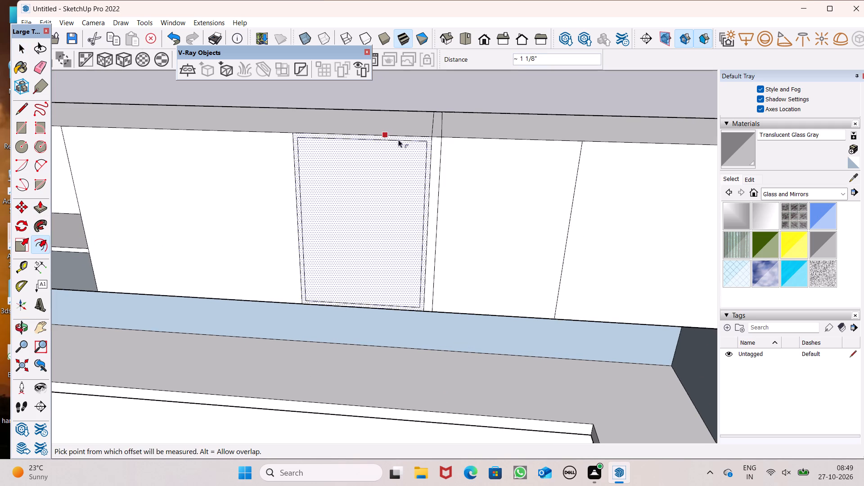
pyautogui.moveTo(502, 151); pyautogui.dragTo(421, 144)
pyautogui.press('space')
pyautogui.scroll(-3, 480, 154)
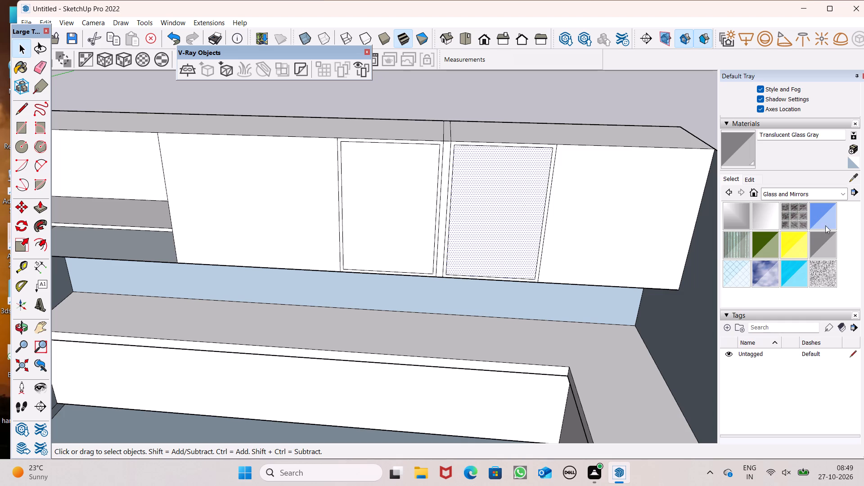
# Paint the inner panels of both framed doors beside the divider with Translucent Glass Gray.
pyautogui.click(728, 150)
pyautogui.click(473, 227)
pyautogui.click(400, 241)
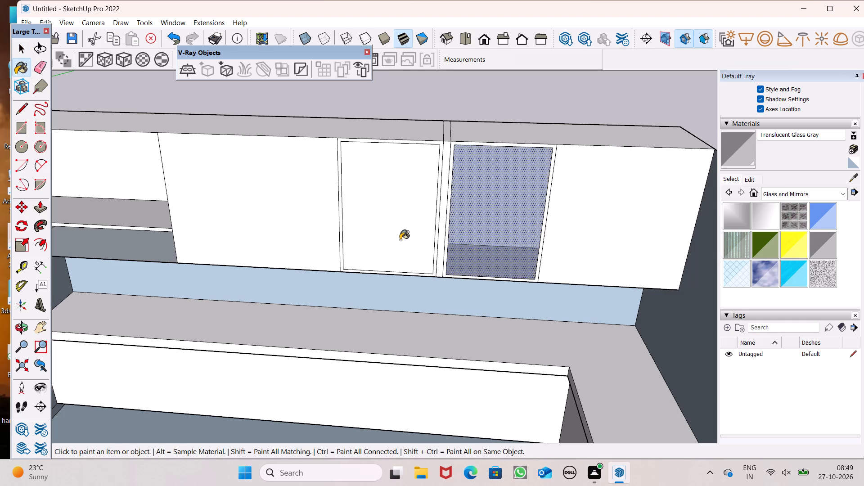
pyautogui.scroll(-2, 352, 165)
pyautogui.press('space')
pyautogui.click(429, 103)
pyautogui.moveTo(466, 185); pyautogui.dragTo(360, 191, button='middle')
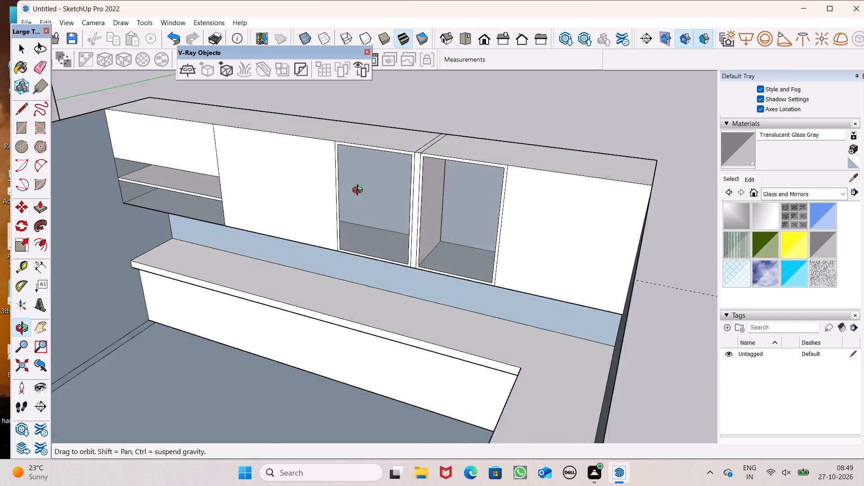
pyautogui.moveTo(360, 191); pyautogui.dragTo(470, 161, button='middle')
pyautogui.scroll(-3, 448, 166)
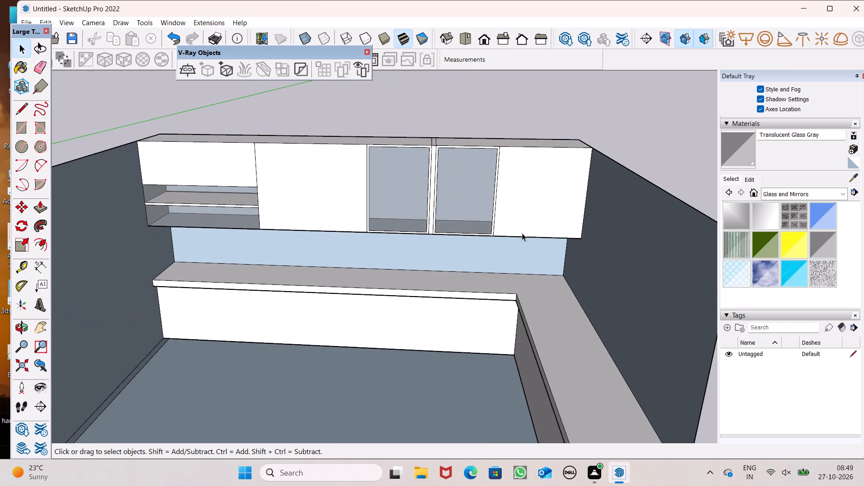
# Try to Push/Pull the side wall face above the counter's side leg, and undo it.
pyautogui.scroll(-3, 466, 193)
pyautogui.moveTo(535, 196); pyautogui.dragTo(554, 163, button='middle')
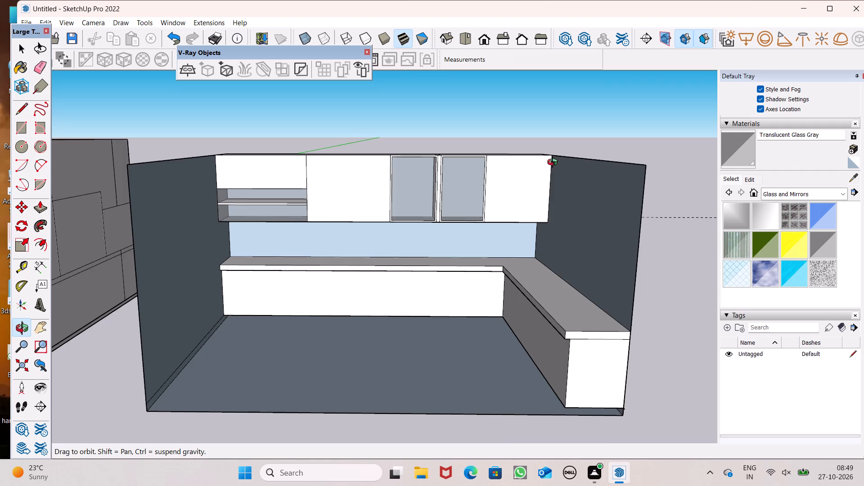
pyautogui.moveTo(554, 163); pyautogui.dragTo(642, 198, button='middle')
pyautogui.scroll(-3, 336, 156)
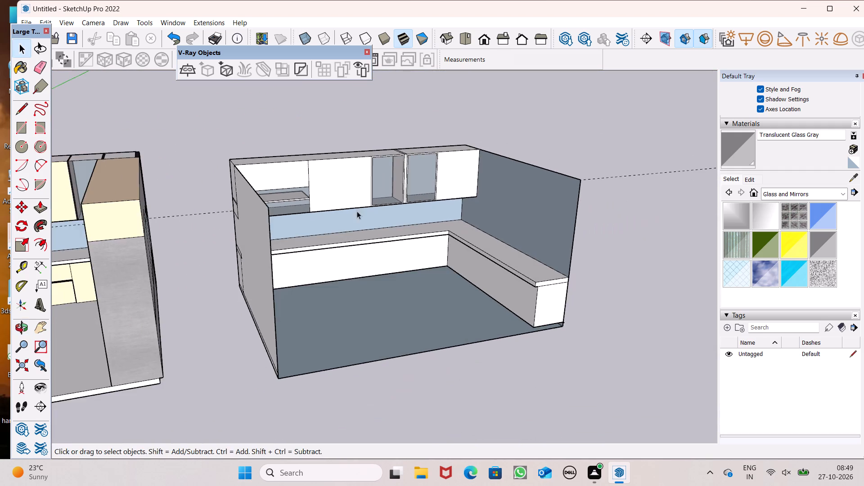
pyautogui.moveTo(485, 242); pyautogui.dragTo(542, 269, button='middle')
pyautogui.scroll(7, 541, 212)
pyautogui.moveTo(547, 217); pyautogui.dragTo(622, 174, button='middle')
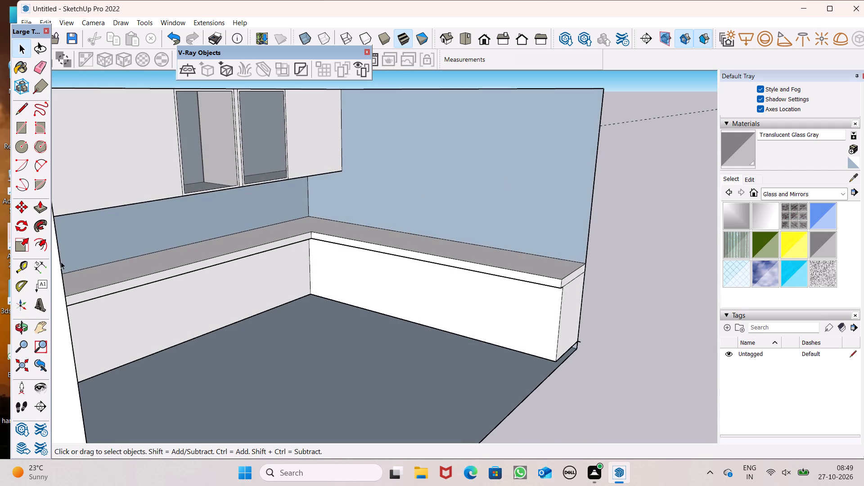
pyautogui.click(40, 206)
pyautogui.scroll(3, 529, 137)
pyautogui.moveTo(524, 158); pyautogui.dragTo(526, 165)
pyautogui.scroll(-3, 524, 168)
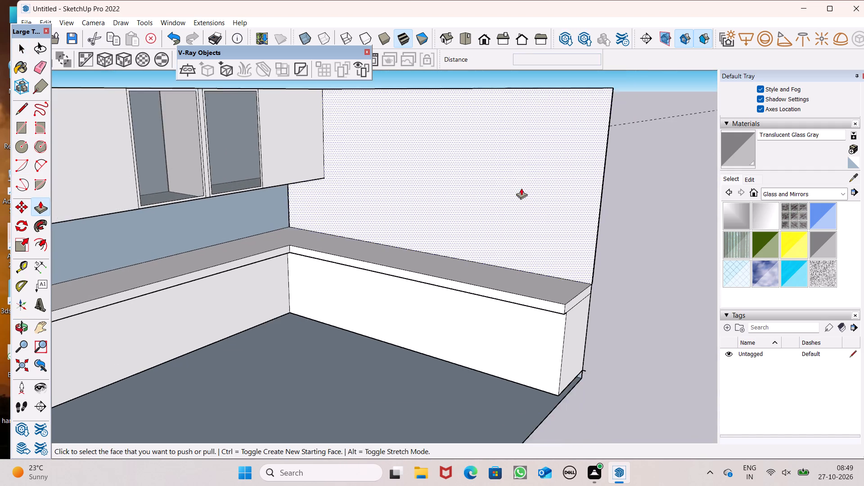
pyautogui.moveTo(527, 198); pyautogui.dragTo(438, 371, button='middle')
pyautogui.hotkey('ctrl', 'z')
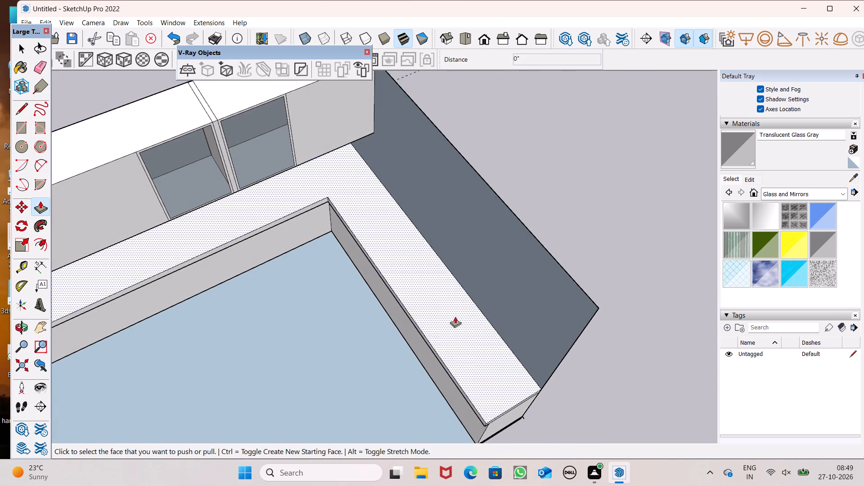
# Push/Pull the side wall face above the counter's side leg about 1 5/8" into the room to thicken the wall.
pyautogui.moveTo(508, 290); pyautogui.dragTo(508, 295)
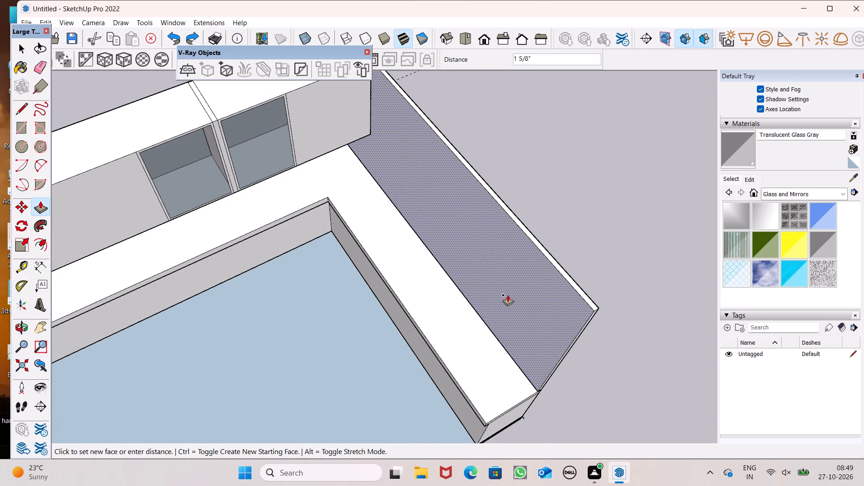
pyautogui.moveTo(508, 295); pyautogui.dragTo(505, 295)
pyautogui.press('space')
# Draw a rectangle about 7' 9" by 5' 8" on the side wall above the counter as a window outline.
pyautogui.scroll(-3, 474, 279)
pyautogui.moveTo(499, 301); pyautogui.dragTo(592, 184, button='middle')
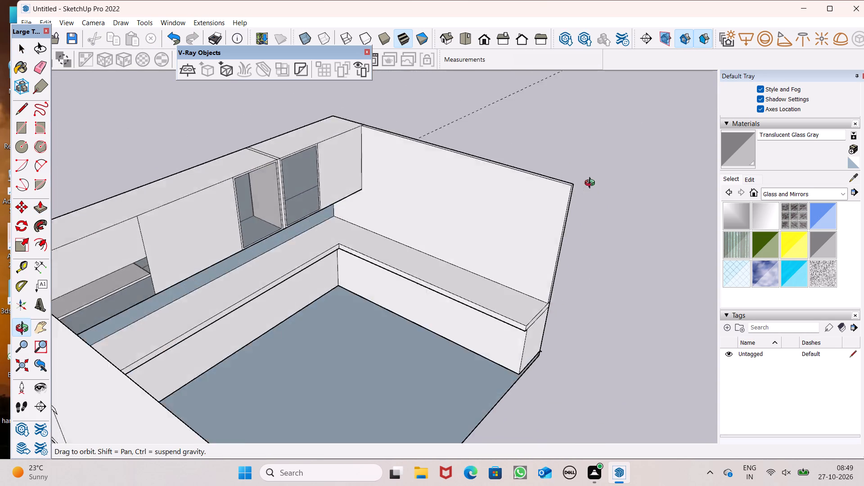
pyautogui.moveTo(592, 184); pyautogui.dragTo(623, 134, button='middle')
pyautogui.scroll(6, 525, 182)
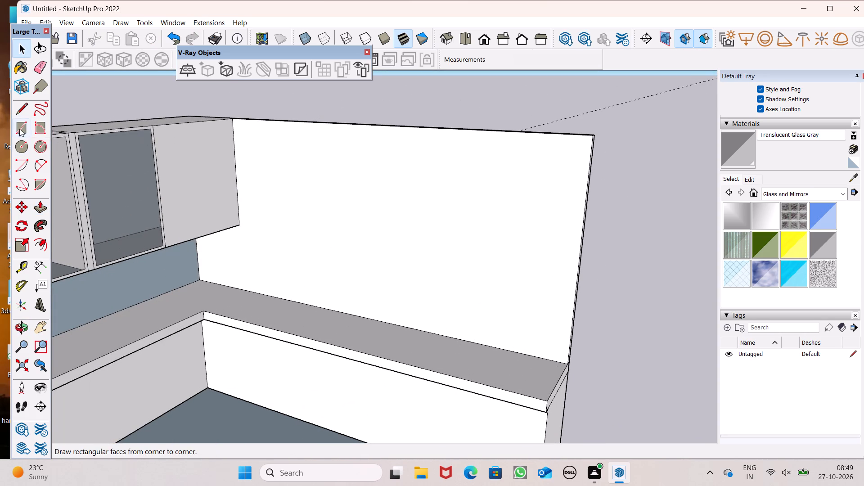
pyautogui.click(19, 129)
pyautogui.moveTo(285, 216); pyautogui.dragTo(342, 190, button='middle')
pyautogui.click(280, 144)
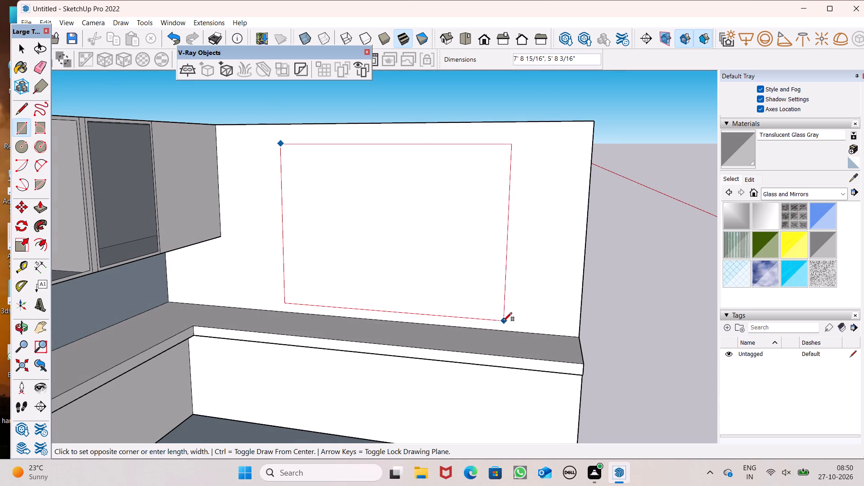
pyautogui.click(502, 321)
pyautogui.press('space')
# Push/Pull the window rectangle through the side wall's thickness to cut an open window.
pyautogui.scroll(-4, 419, 255)
pyautogui.moveTo(511, 302); pyautogui.dragTo(263, 316, button='middle')
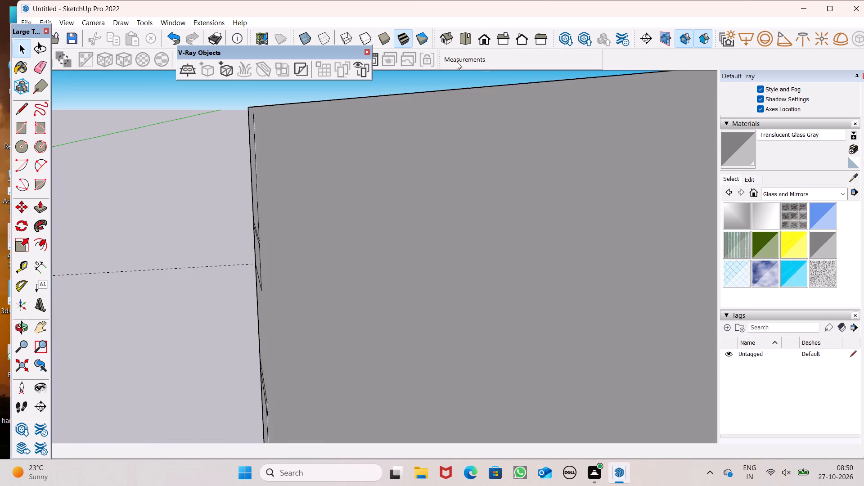
pyautogui.click(481, 35)
pyautogui.scroll(-14, 314, 242)
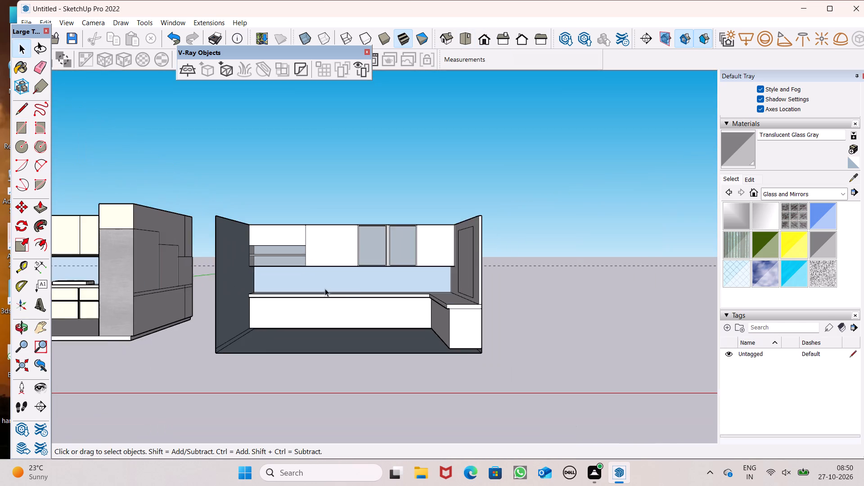
pyautogui.moveTo(368, 297); pyautogui.dragTo(532, 324, button='middle')
pyautogui.scroll(5, 528, 263)
pyautogui.moveTo(515, 284); pyautogui.dragTo(536, 298, button='middle')
pyautogui.scroll(3, 481, 271)
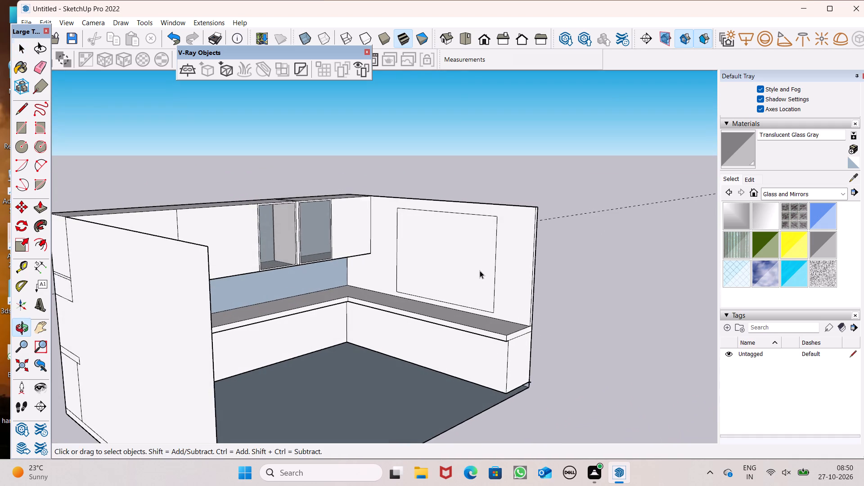
pyautogui.scroll(1, 480, 270)
pyautogui.click(47, 207)
pyautogui.scroll(5, 447, 313)
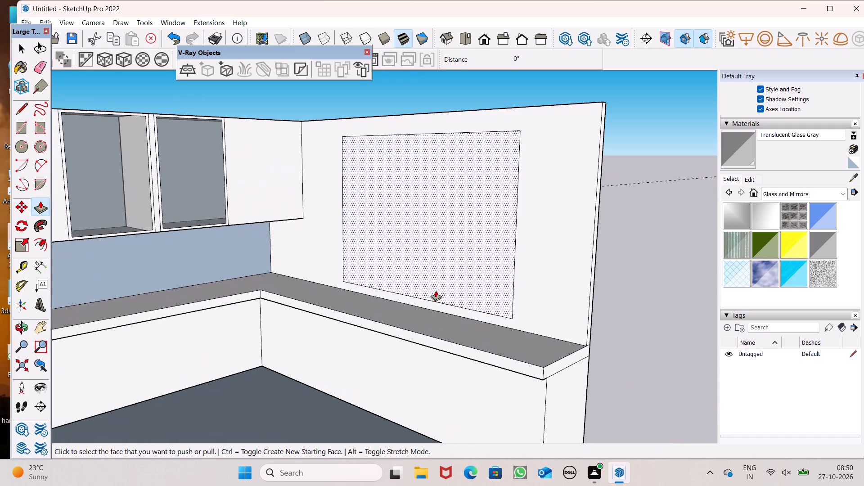
pyautogui.moveTo(427, 279); pyautogui.dragTo(473, 264)
pyautogui.press('space')
# Erase the dashed guide line running past the side wall with the window opening.
pyautogui.scroll(-6, 259, 253)
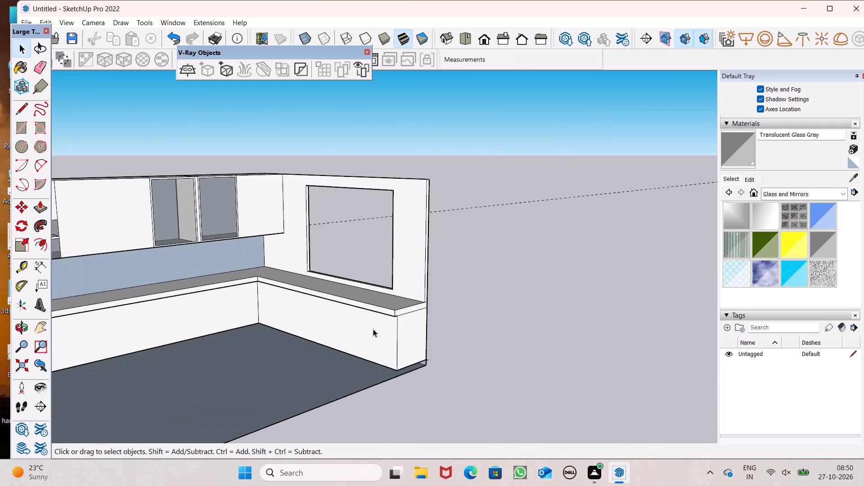
pyautogui.click(42, 58)
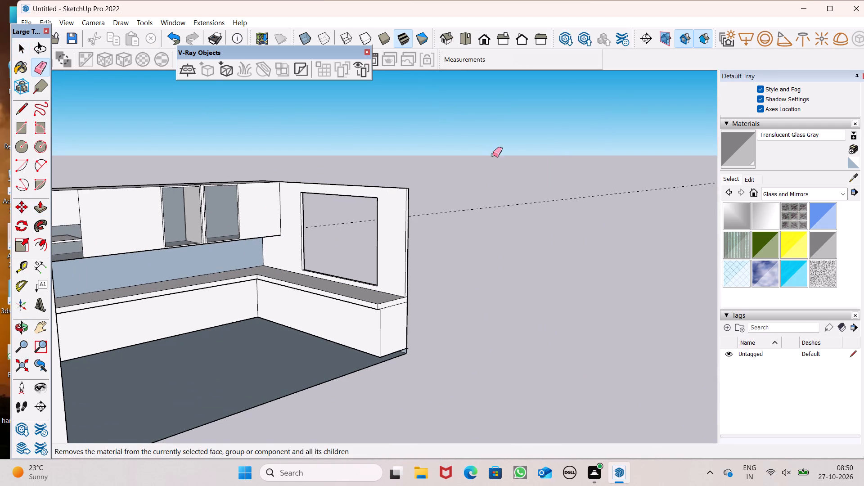
pyautogui.moveTo(493, 167); pyautogui.dragTo(522, 219)
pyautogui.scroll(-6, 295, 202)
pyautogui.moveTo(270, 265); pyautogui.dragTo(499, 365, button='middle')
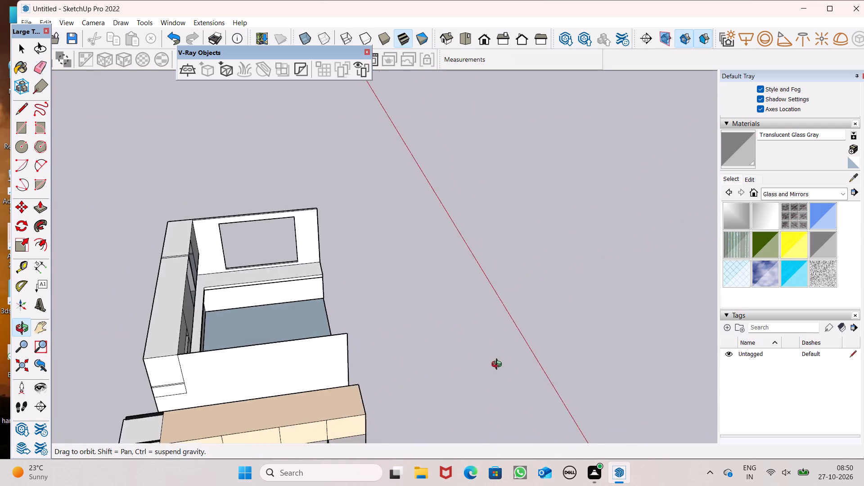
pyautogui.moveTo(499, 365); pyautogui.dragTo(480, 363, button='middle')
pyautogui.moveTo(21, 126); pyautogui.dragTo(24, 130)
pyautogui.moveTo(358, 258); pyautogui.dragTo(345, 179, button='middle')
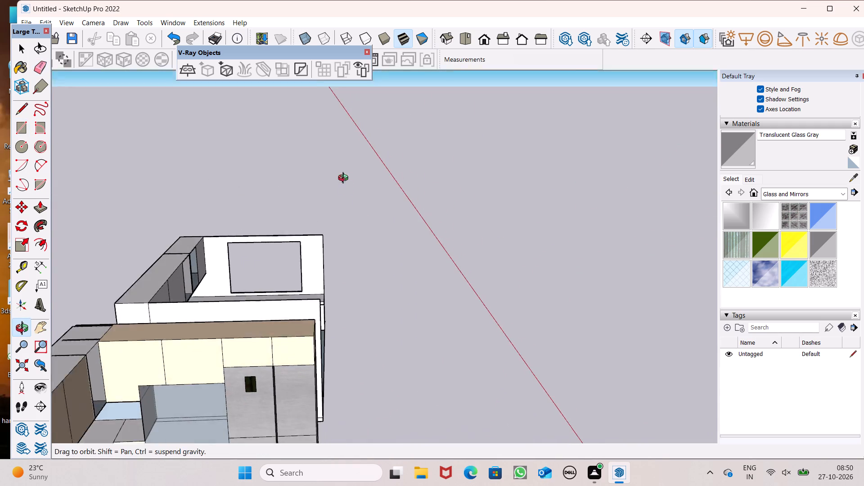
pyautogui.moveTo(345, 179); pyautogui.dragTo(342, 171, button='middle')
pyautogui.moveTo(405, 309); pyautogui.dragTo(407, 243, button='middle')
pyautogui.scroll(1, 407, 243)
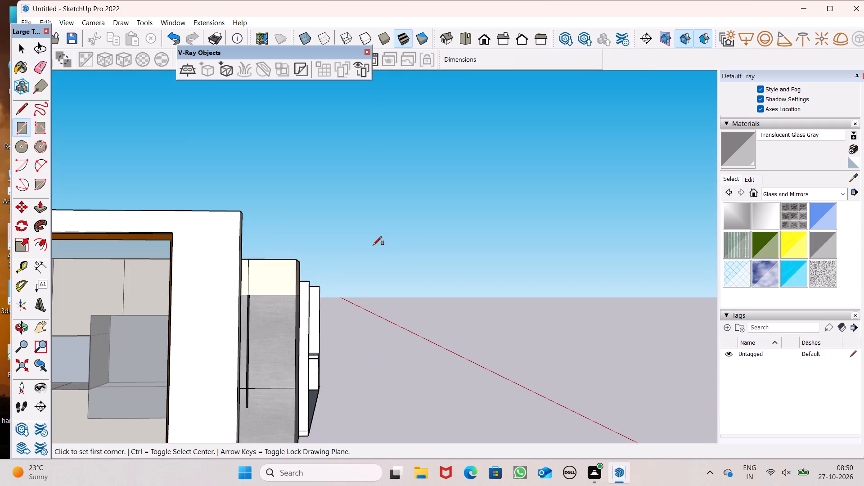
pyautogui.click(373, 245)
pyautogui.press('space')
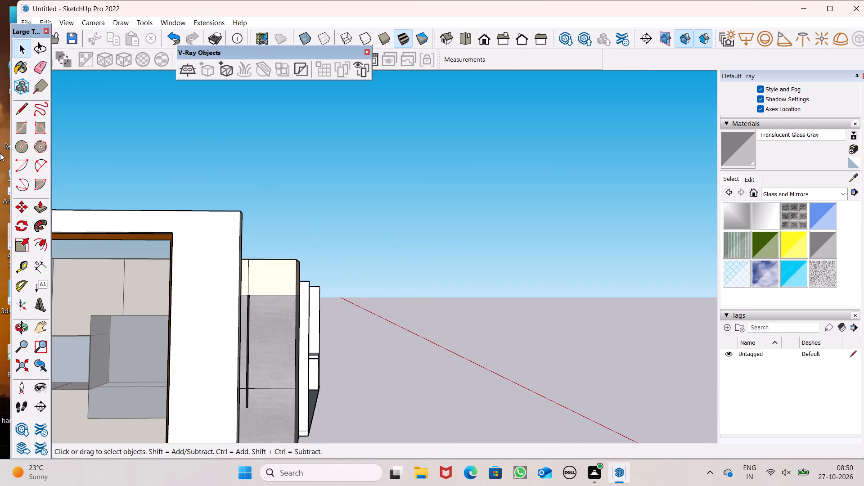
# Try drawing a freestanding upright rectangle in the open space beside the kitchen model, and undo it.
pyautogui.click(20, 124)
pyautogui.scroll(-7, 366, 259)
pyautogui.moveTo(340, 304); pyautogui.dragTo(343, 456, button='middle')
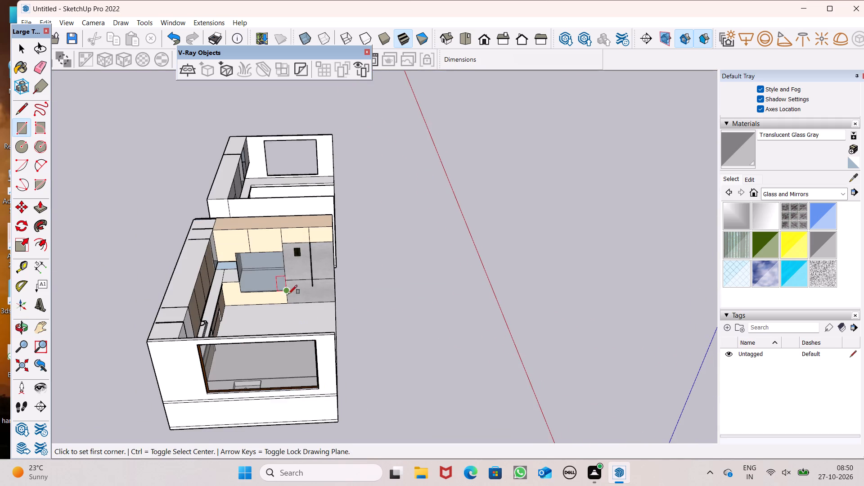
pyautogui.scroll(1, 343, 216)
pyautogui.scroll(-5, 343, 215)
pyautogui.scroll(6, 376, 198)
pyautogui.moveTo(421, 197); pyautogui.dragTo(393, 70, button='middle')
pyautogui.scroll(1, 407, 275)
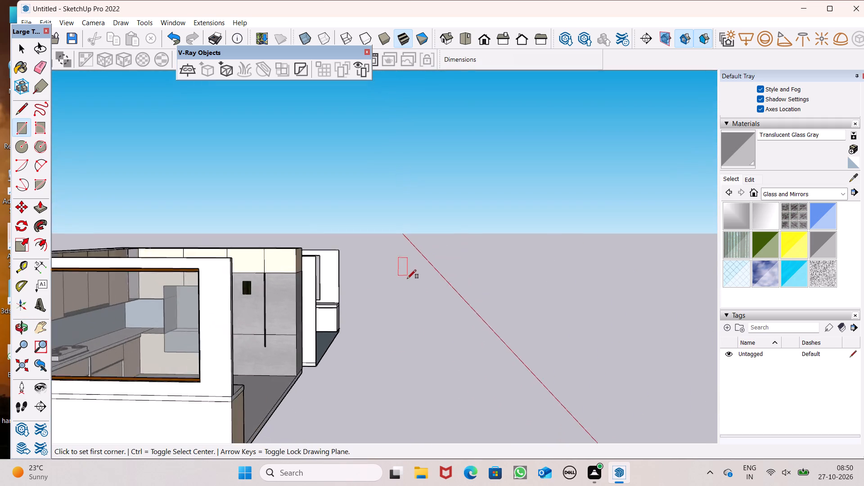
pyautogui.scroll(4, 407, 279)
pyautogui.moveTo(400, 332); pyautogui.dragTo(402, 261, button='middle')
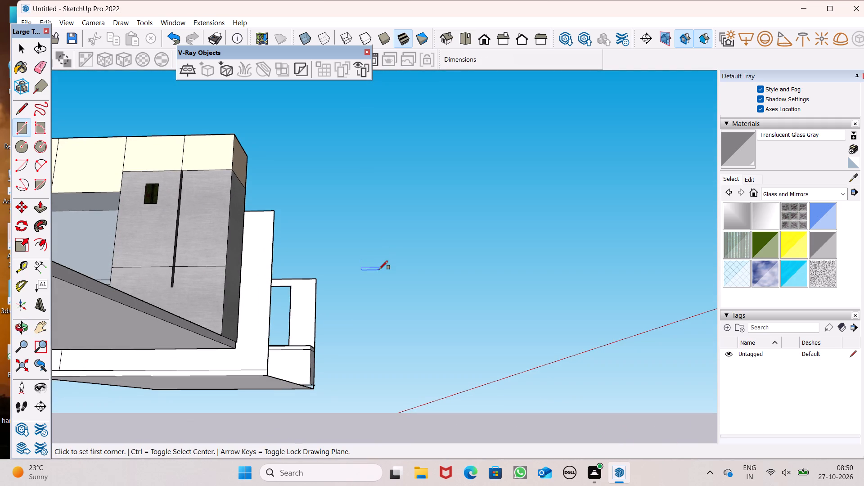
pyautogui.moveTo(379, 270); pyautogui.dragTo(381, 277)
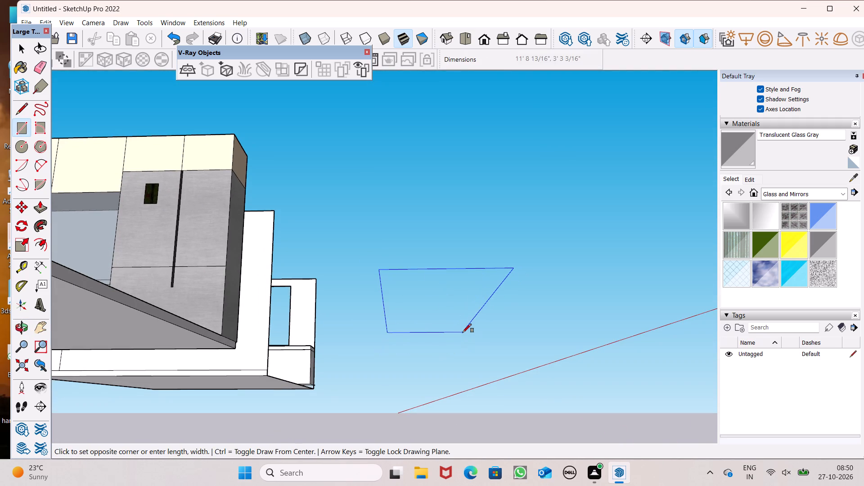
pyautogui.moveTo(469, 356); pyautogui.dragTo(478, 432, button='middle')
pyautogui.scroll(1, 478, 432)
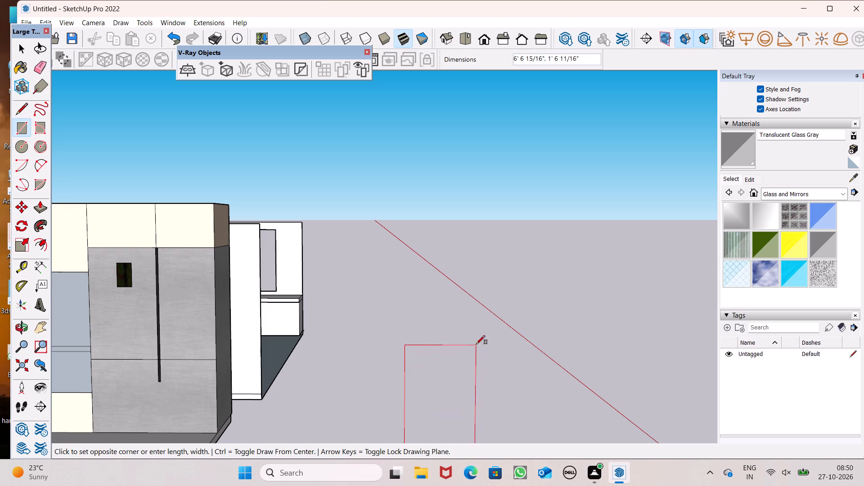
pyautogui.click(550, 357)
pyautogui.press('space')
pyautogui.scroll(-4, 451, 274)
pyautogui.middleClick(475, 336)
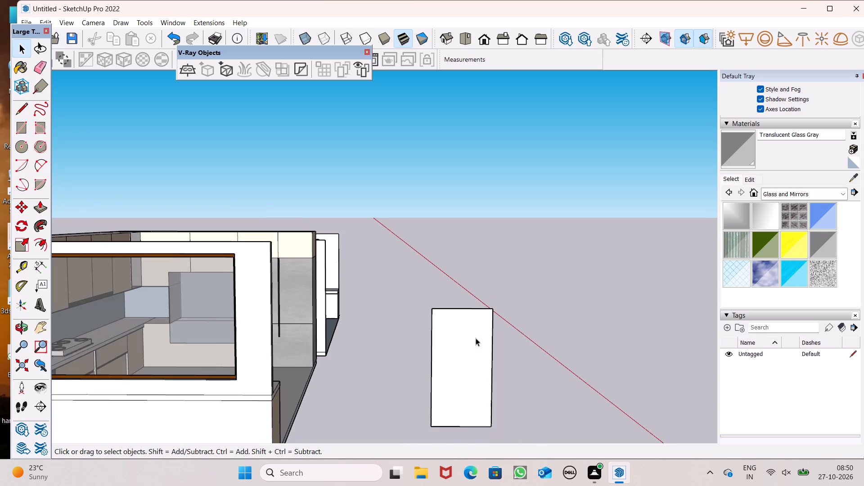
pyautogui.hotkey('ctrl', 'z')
# Draw a freestanding upright rectangle about 8" by 11" in the open space beside the kitchen model.
pyautogui.click(19, 124)
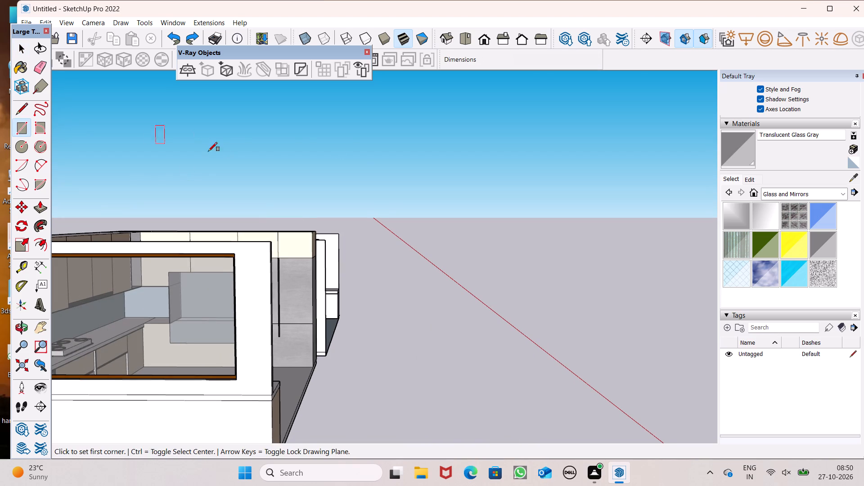
pyautogui.moveTo(378, 257); pyautogui.dragTo(383, 263)
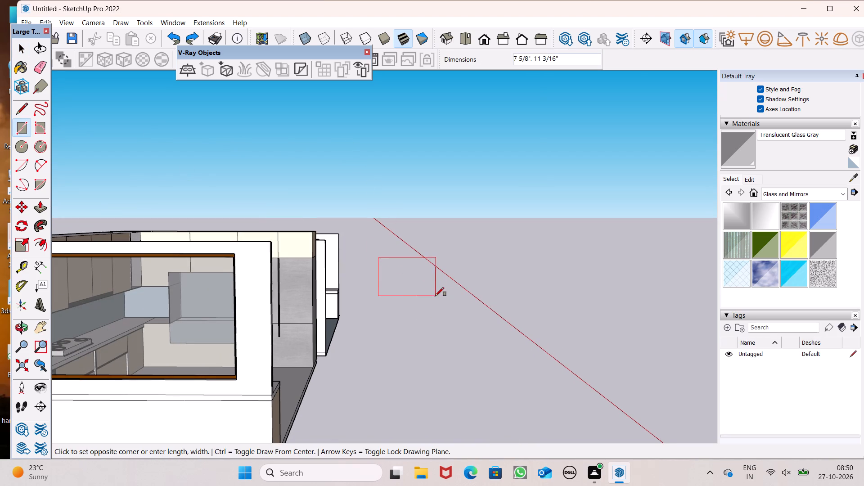
pyautogui.click(435, 296)
pyautogui.press('space')
# Offset the freestanding rectangle's outline inward by about 7/16" to form a narrow window frame.
pyautogui.scroll(6, 416, 272)
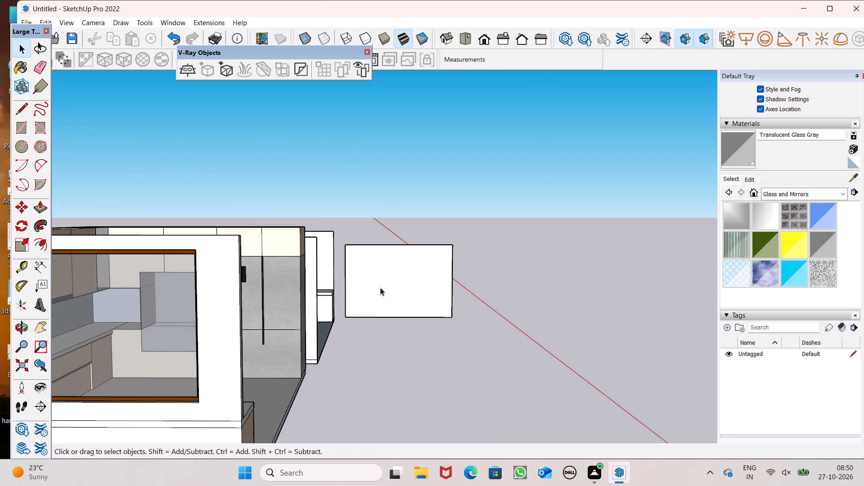
pyautogui.moveTo(41, 246); pyautogui.dragTo(85, 258)
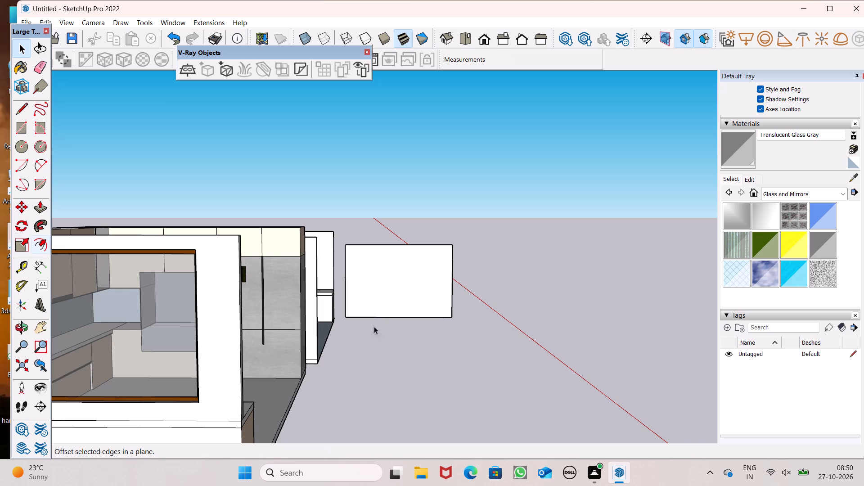
pyautogui.scroll(4, 389, 319)
pyautogui.scroll(-4, 383, 301)
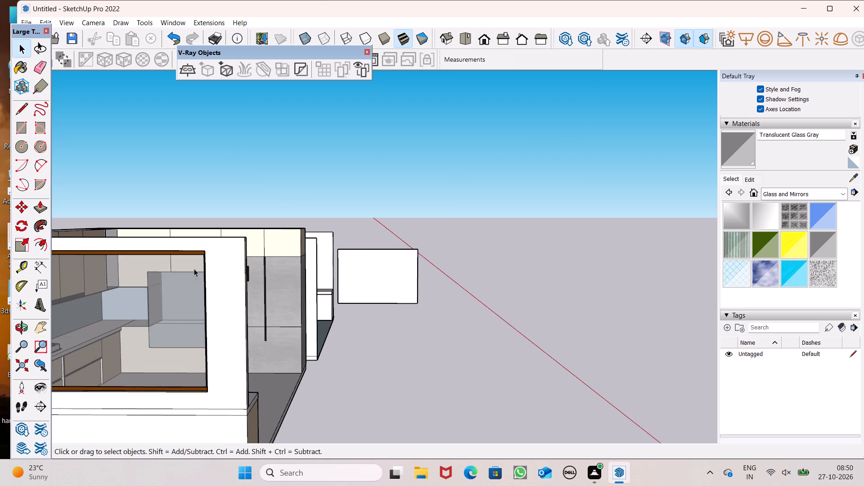
pyautogui.click(39, 244)
pyautogui.moveTo(389, 274); pyautogui.dragTo(387, 276)
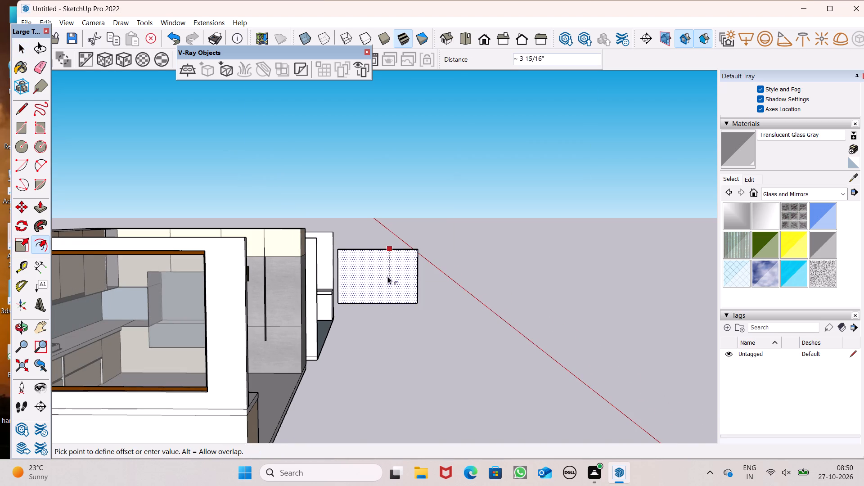
pyautogui.moveTo(387, 276); pyautogui.dragTo(391, 252)
pyautogui.moveTo(391, 252); pyautogui.dragTo(391, 252)
pyautogui.press('space')
# Paint the inner panel of the freestanding framed rectangle with Translucent Glass Gray.
pyautogui.click(821, 252)
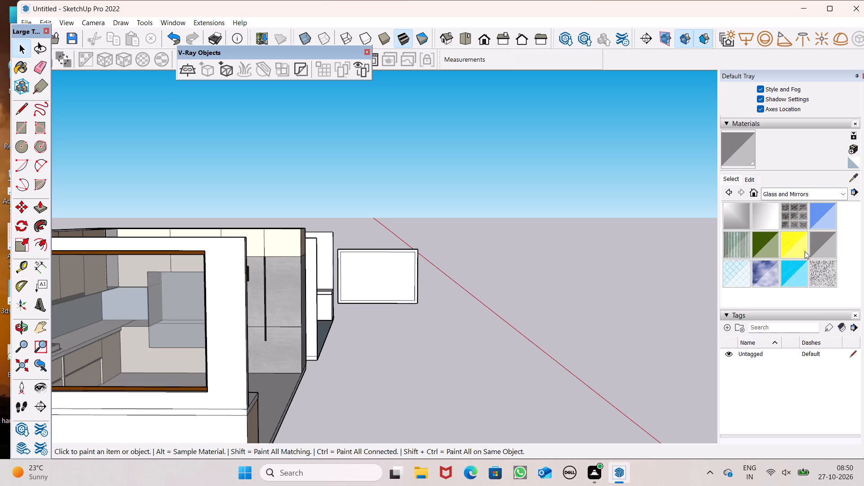
pyautogui.click(383, 265)
# Paint the border of the freestanding framed rectangle with Color B08 from the Colors collection.
pyautogui.click(730, 176)
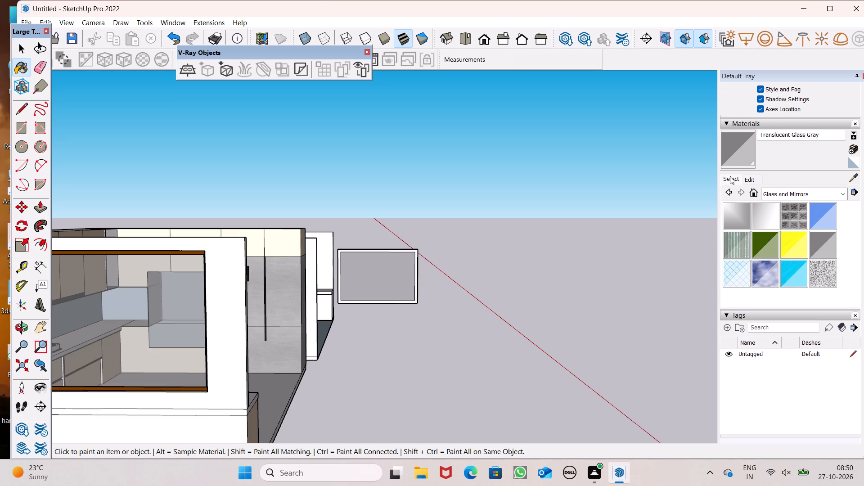
pyautogui.click(787, 189)
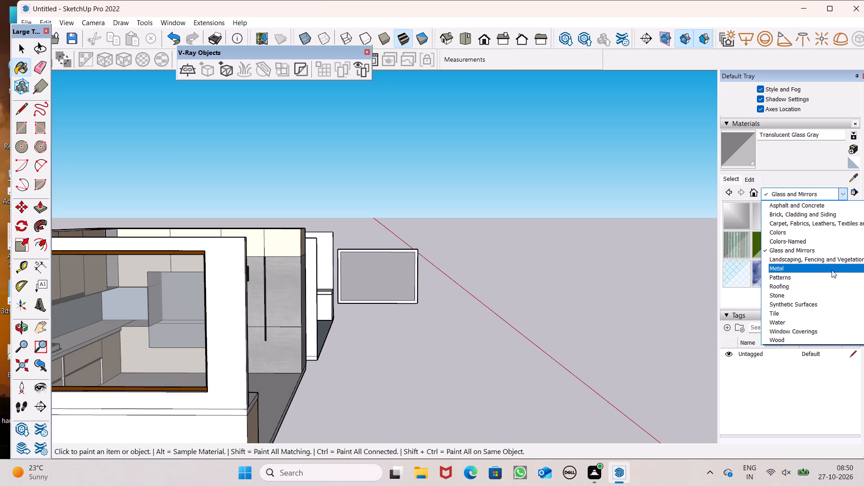
pyautogui.click(813, 234)
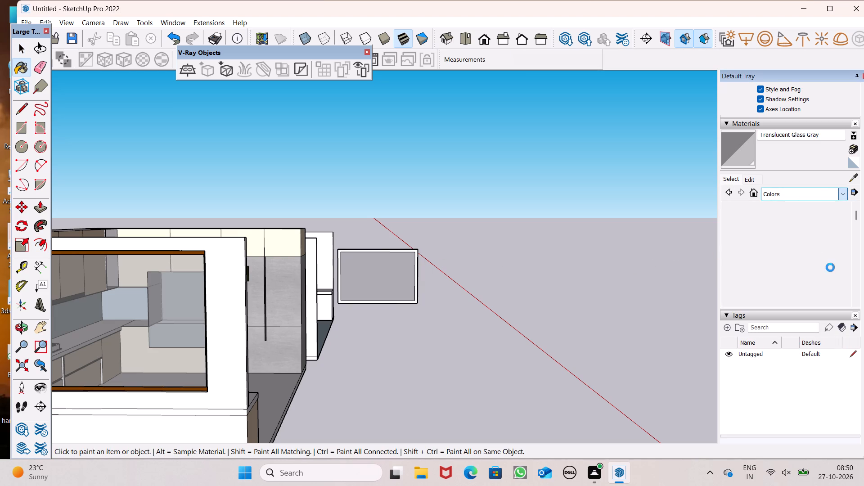
pyautogui.click(819, 297)
pyautogui.scroll(7, 362, 275)
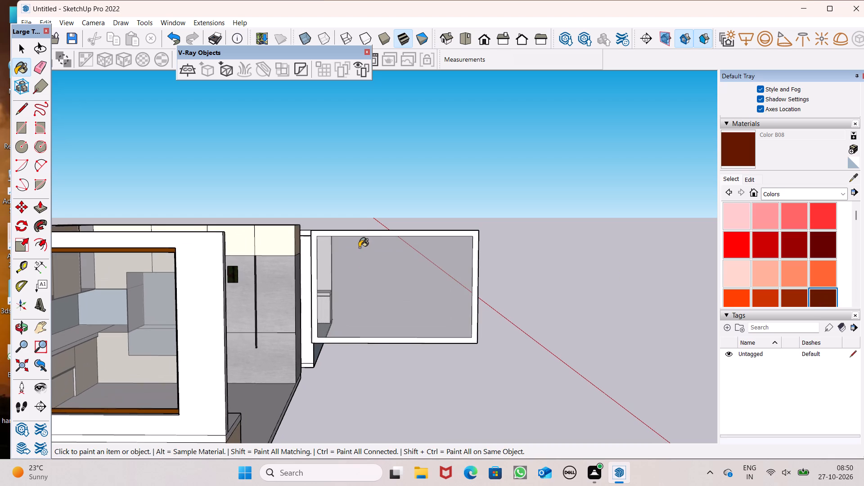
pyautogui.scroll(5, 358, 238)
pyautogui.click(367, 227)
pyautogui.scroll(-1, 390, 222)
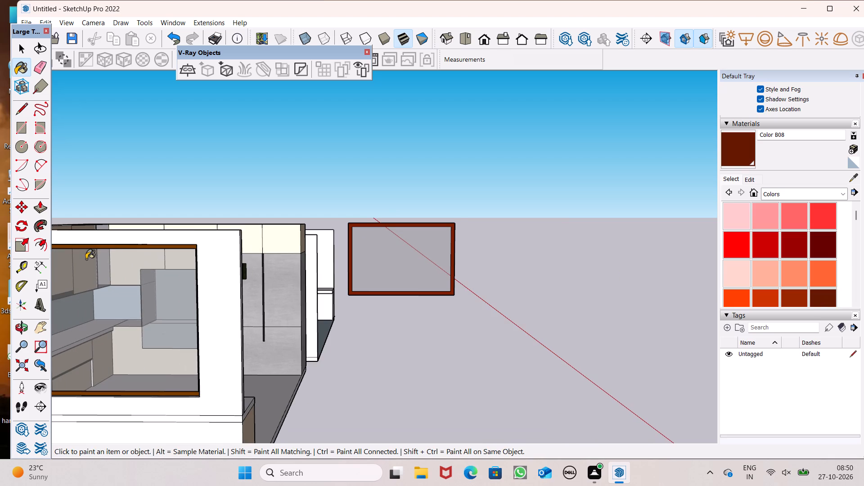
# Push/Pull the dark brown frame border about 5/16" to give the freestanding window panel thickness.
pyautogui.click(46, 204)
pyautogui.scroll(-4, 622, 225)
pyautogui.moveTo(626, 268); pyautogui.dragTo(468, 302, button='middle')
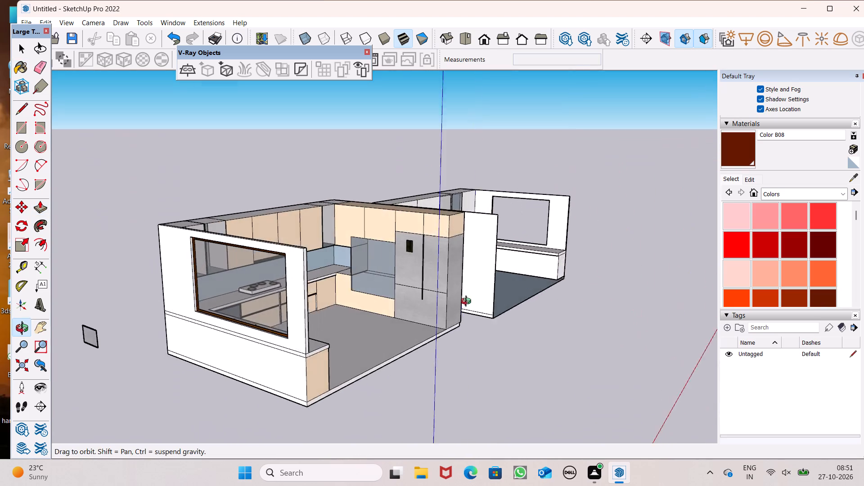
pyautogui.moveTo(468, 302); pyautogui.dragTo(453, 299, button='middle')
pyautogui.scroll(-4, 509, 288)
pyautogui.scroll(6, 321, 299)
pyautogui.scroll(7, 236, 310)
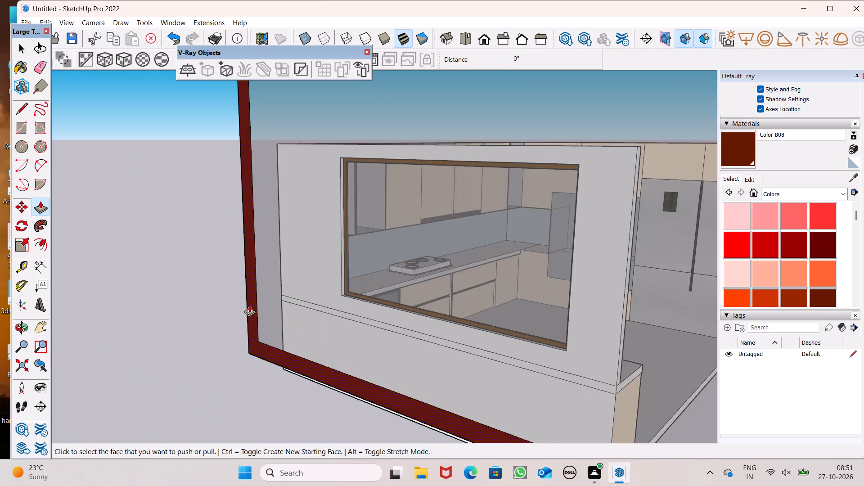
pyautogui.scroll(-5, 276, 347)
pyautogui.scroll(-4, 503, 322)
pyautogui.scroll(5, 524, 373)
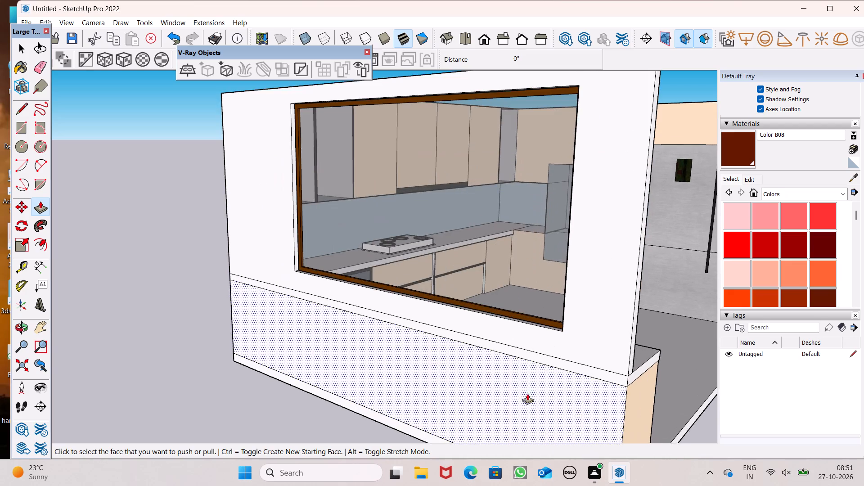
pyautogui.scroll(-5, 526, 327)
pyautogui.scroll(2, 512, 198)
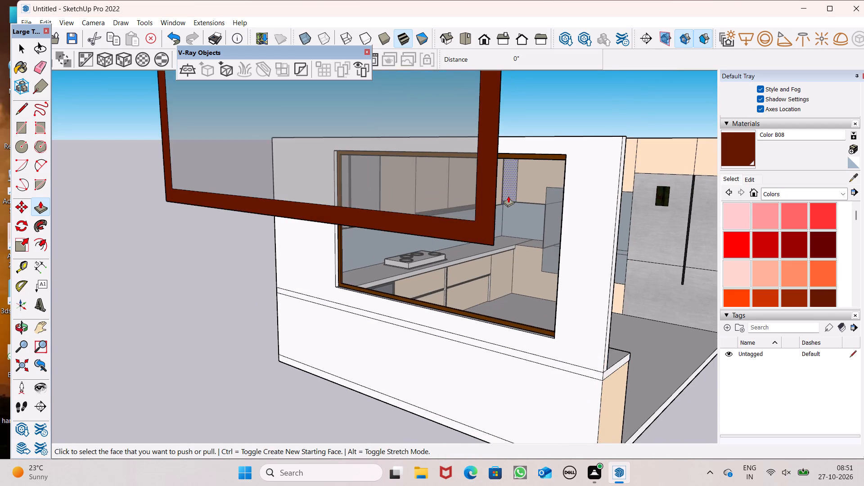
pyautogui.scroll(-2, 508, 196)
pyautogui.keyDown('ctrl'); pyautogui.moveTo(495, 208); pyautogui.dragTo(489, 212); pyautogui.keyUp('ctrl')
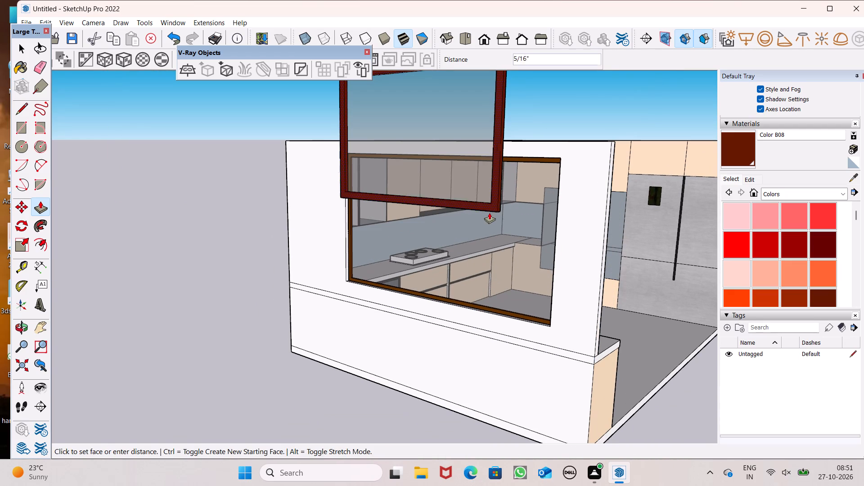
pyautogui.keyDown('ctrl'); pyautogui.moveTo(489, 212); pyautogui.dragTo(489, 212); pyautogui.keyUp('ctrl')
pyautogui.press('space')
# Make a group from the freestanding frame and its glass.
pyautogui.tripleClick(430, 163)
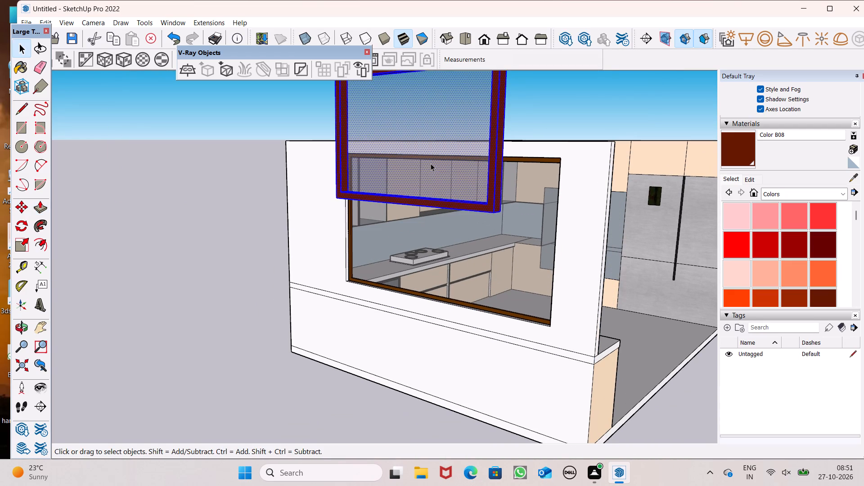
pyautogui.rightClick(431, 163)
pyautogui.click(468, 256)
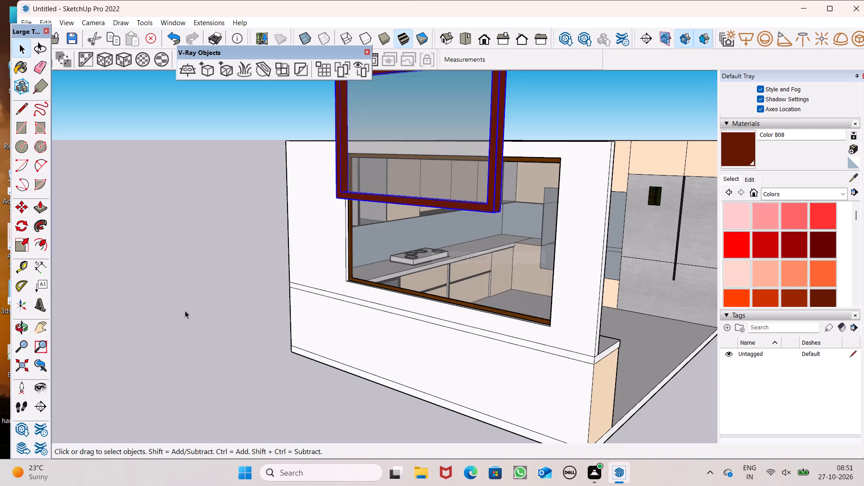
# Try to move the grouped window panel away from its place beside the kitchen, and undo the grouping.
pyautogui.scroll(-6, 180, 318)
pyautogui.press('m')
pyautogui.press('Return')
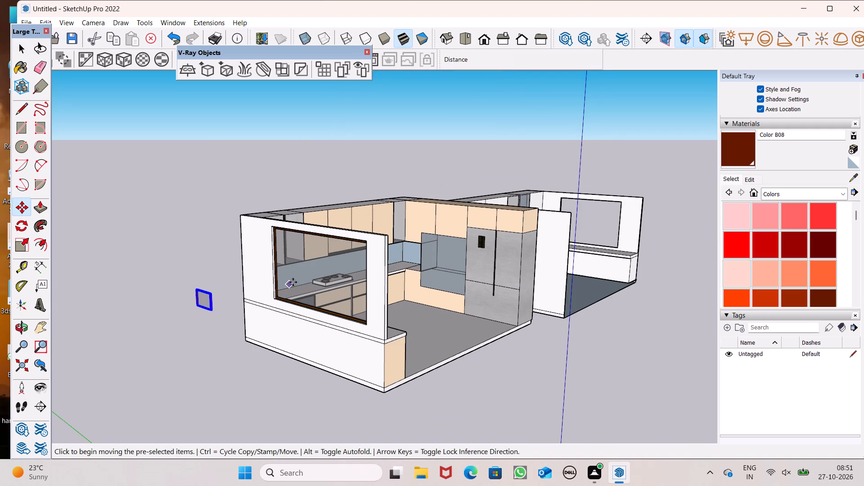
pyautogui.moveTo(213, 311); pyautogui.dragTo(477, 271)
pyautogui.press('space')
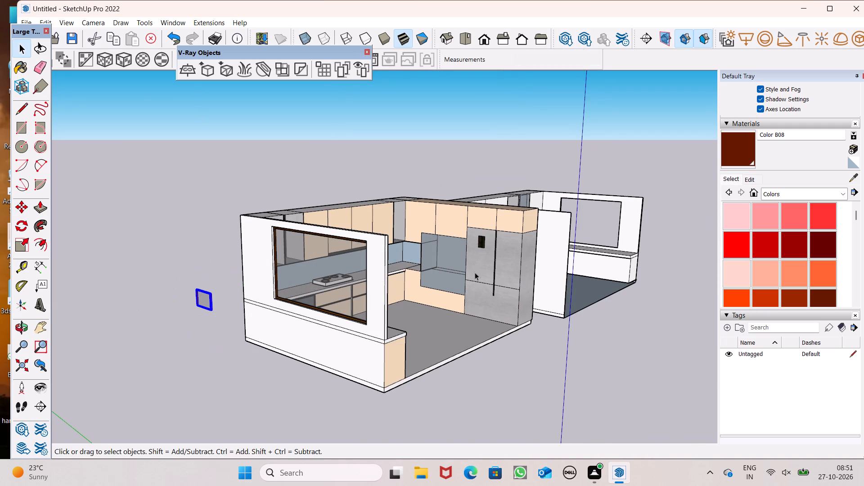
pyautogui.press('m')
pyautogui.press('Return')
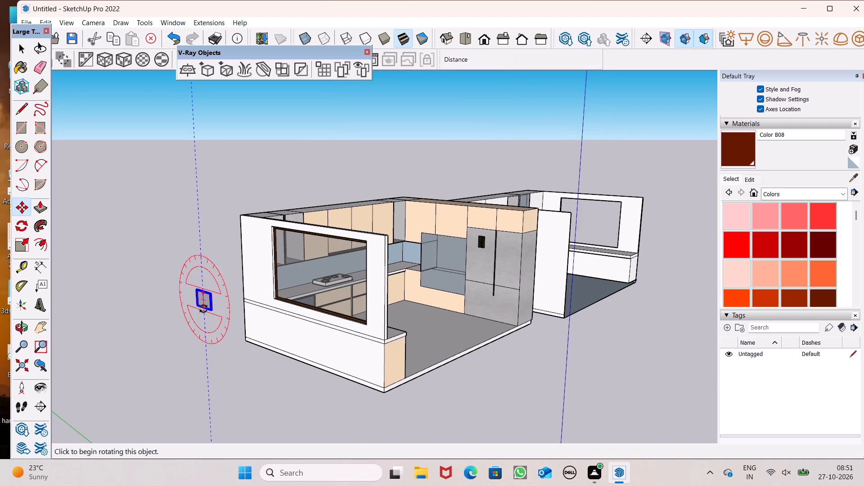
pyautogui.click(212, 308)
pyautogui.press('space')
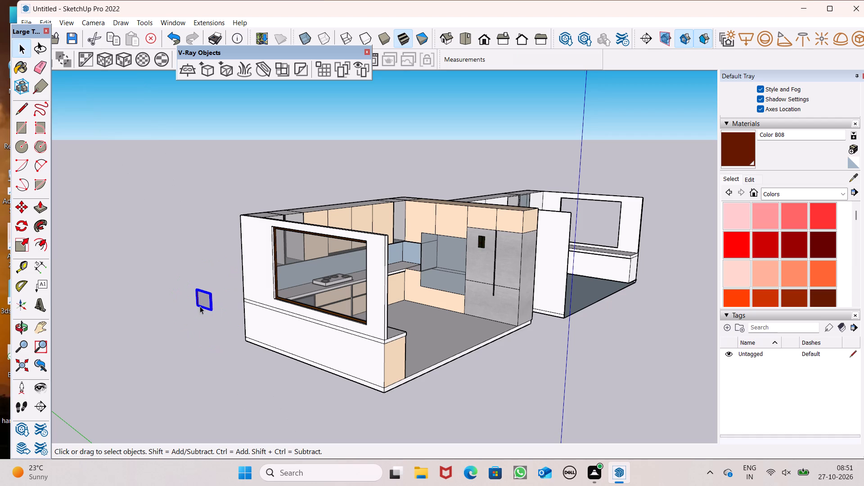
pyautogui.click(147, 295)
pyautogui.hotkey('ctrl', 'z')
# Select all connected geometry of the freestanding framed glass panel and make it a group.
pyautogui.doubleClick(200, 300)
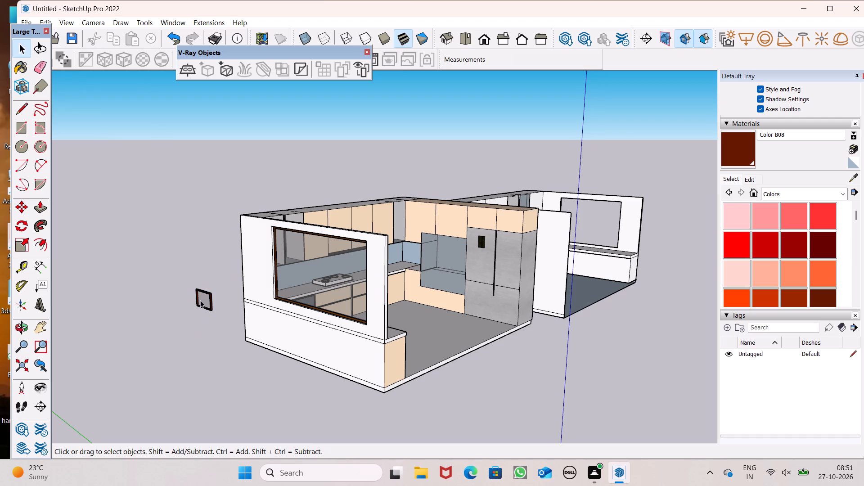
pyautogui.tripleClick(200, 298)
pyautogui.click(200, 298)
pyautogui.rightClick(199, 298)
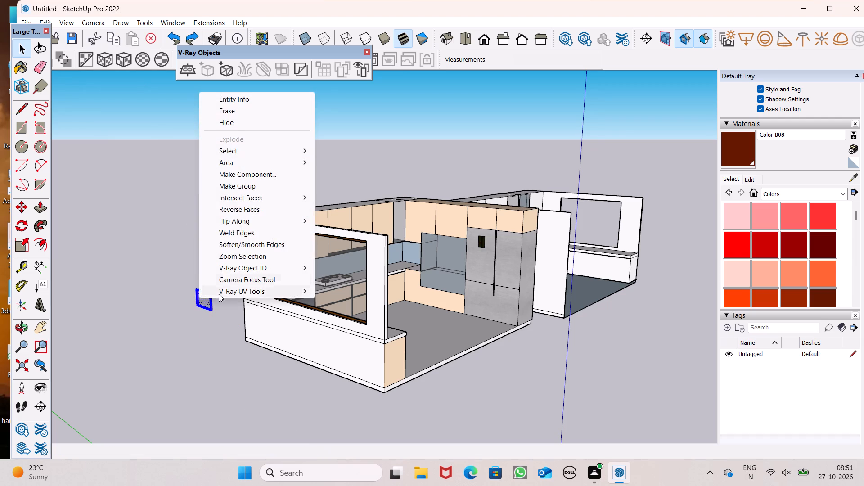
pyautogui.click(260, 181)
# Move the framed panel group from beside the kitchen toward the window opening in the second room's far wall.
pyautogui.press('m')
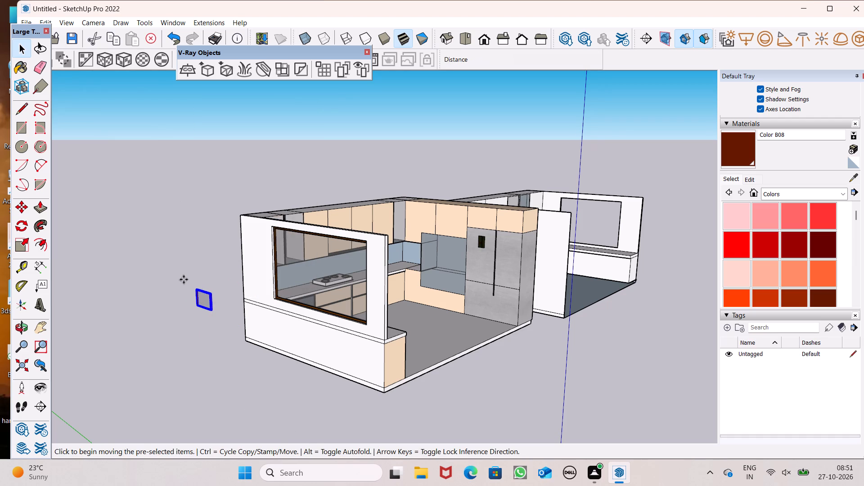
pyautogui.press('Return')
pyautogui.moveTo(207, 301); pyautogui.dragTo(612, 238)
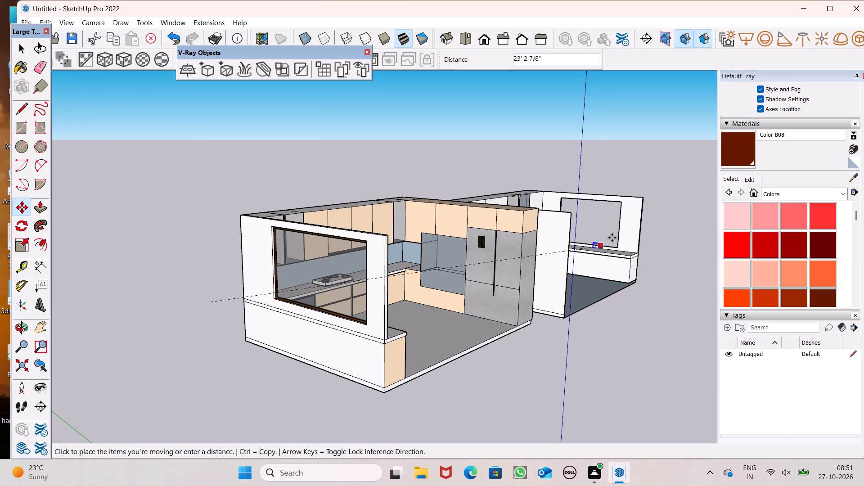
pyautogui.moveTo(612, 238); pyautogui.dragTo(613, 237)
pyautogui.scroll(8, 603, 222)
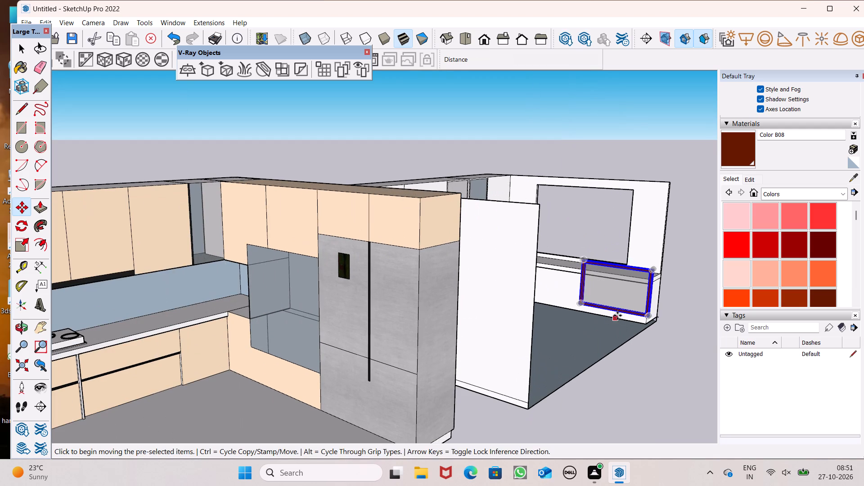
pyautogui.moveTo(617, 309); pyautogui.dragTo(580, 220)
pyautogui.scroll(7, 577, 205)
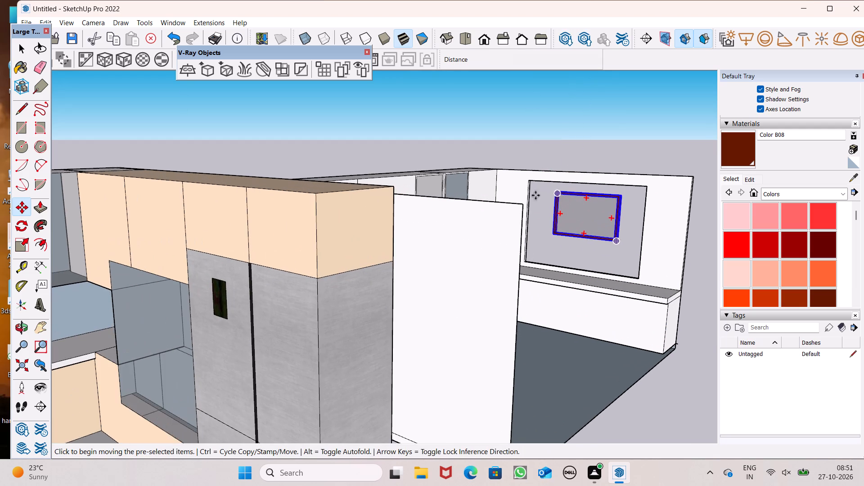
pyautogui.scroll(6, 529, 195)
# Move the framed panel group down toward the lower corner of the second room's window opening, above the counter.
pyautogui.scroll(-7, 527, 216)
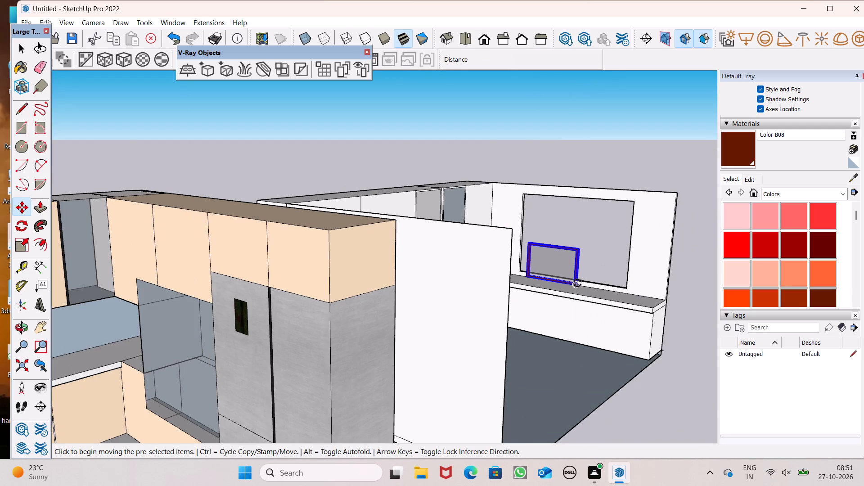
pyautogui.moveTo(570, 294); pyautogui.dragTo(577, 253, button='middle')
pyautogui.moveTo(577, 252); pyautogui.dragTo(577, 267, button='middle')
pyautogui.moveTo(577, 275); pyautogui.dragTo(577, 279, button='middle')
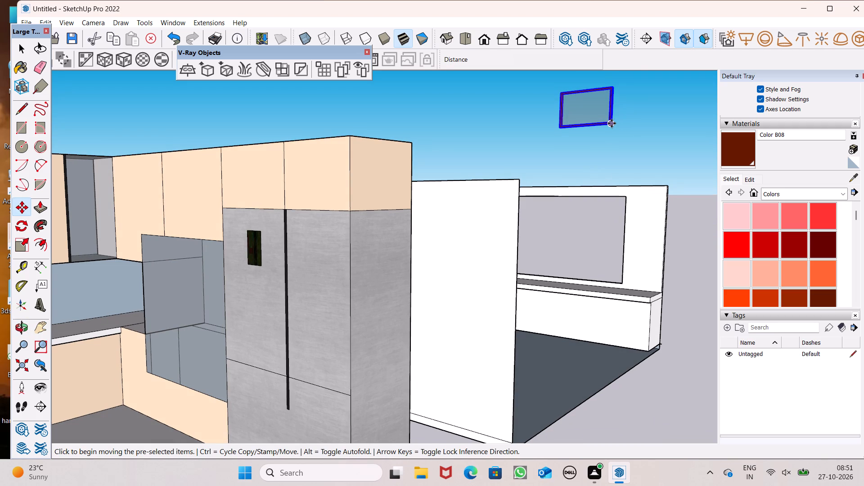
pyautogui.moveTo(611, 123); pyautogui.dragTo(622, 283)
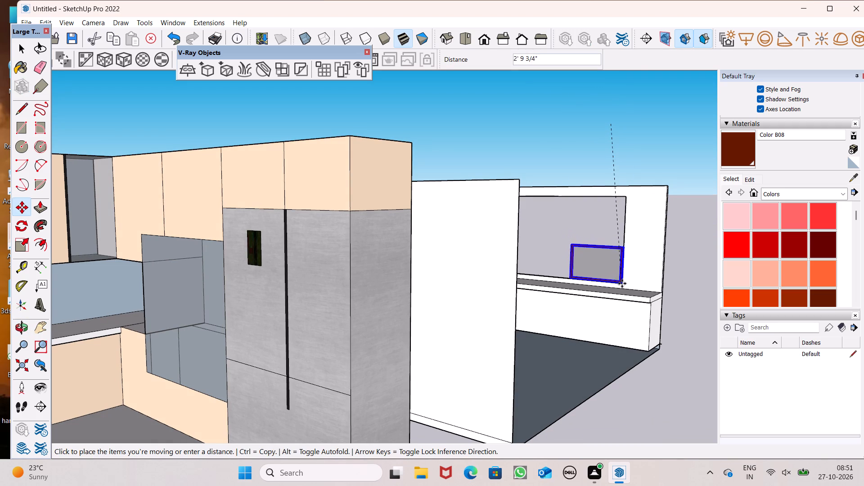
pyautogui.moveTo(622, 283); pyautogui.dragTo(617, 276)
pyautogui.scroll(6, 567, 228)
pyautogui.scroll(-6, 561, 228)
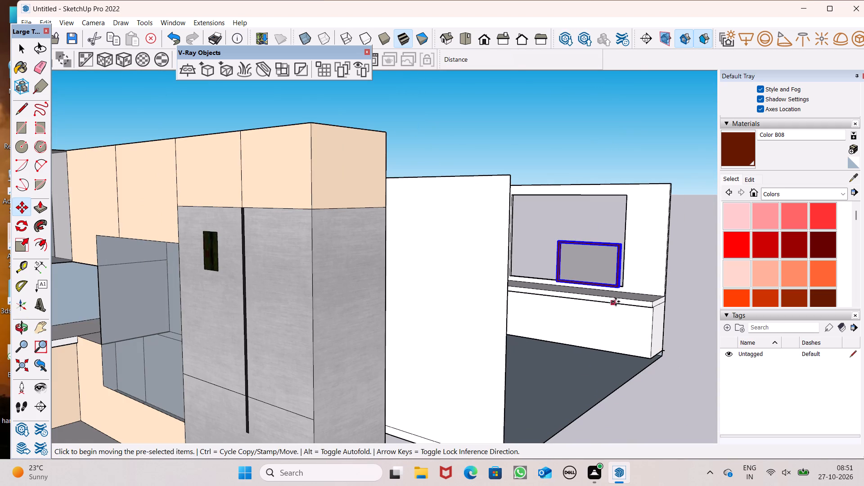
pyautogui.moveTo(618, 287); pyautogui.dragTo(621, 286)
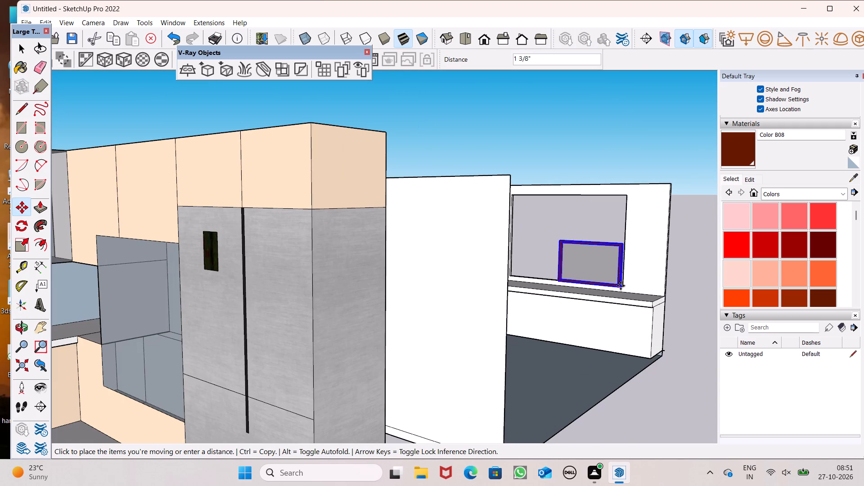
pyautogui.moveTo(621, 286); pyautogui.dragTo(623, 274)
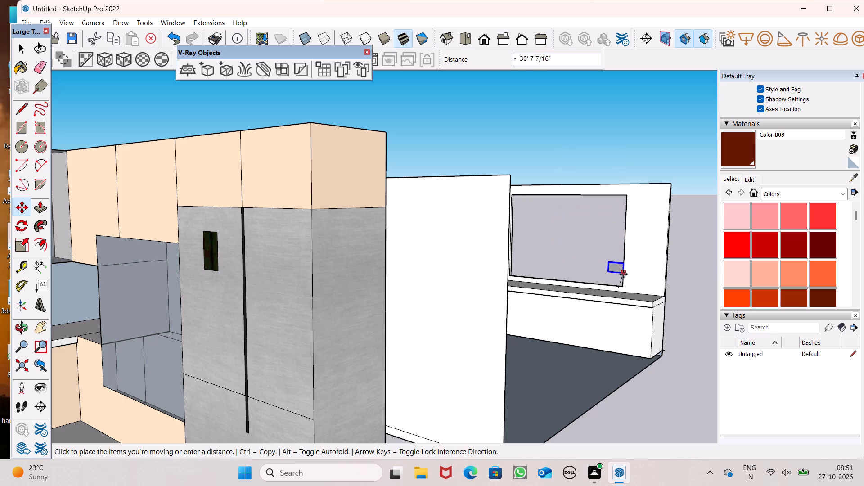
pyautogui.moveTo(623, 274); pyautogui.dragTo(616, 281)
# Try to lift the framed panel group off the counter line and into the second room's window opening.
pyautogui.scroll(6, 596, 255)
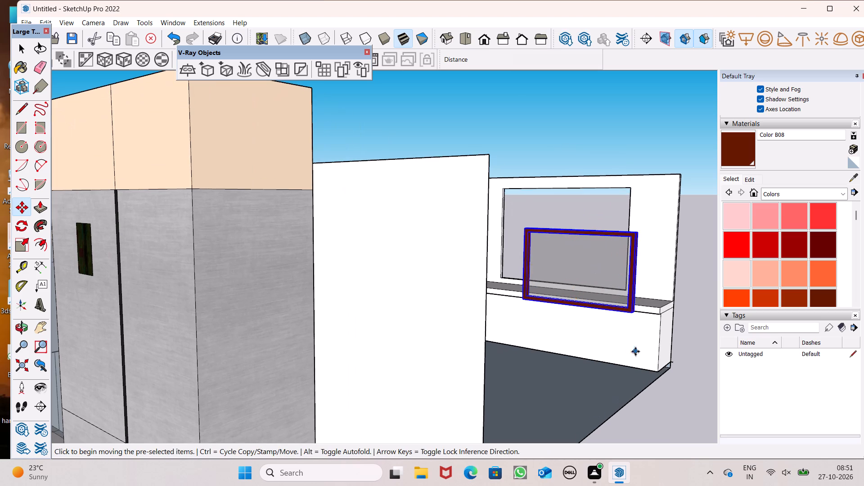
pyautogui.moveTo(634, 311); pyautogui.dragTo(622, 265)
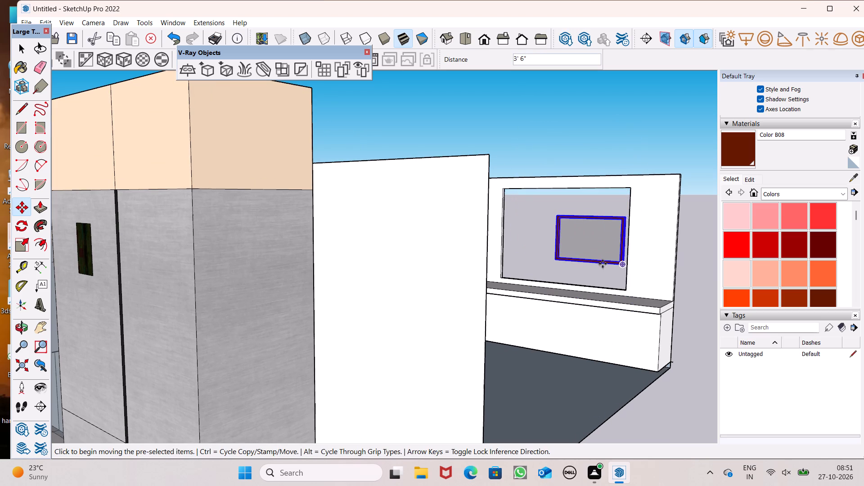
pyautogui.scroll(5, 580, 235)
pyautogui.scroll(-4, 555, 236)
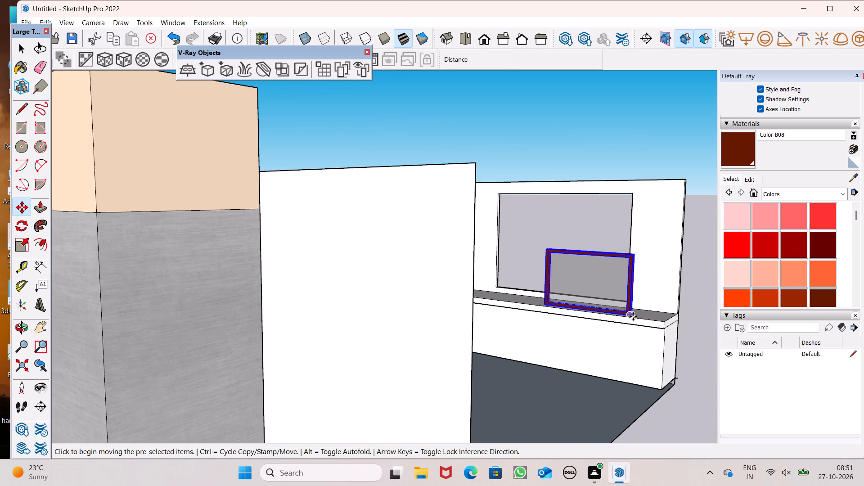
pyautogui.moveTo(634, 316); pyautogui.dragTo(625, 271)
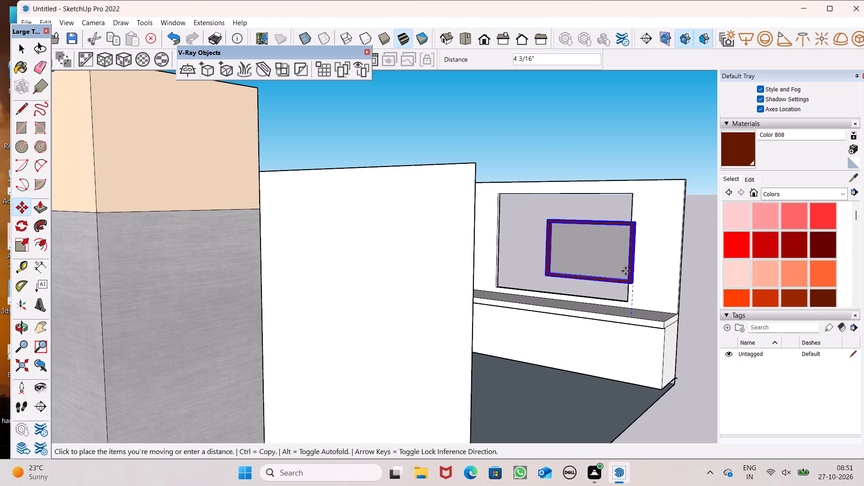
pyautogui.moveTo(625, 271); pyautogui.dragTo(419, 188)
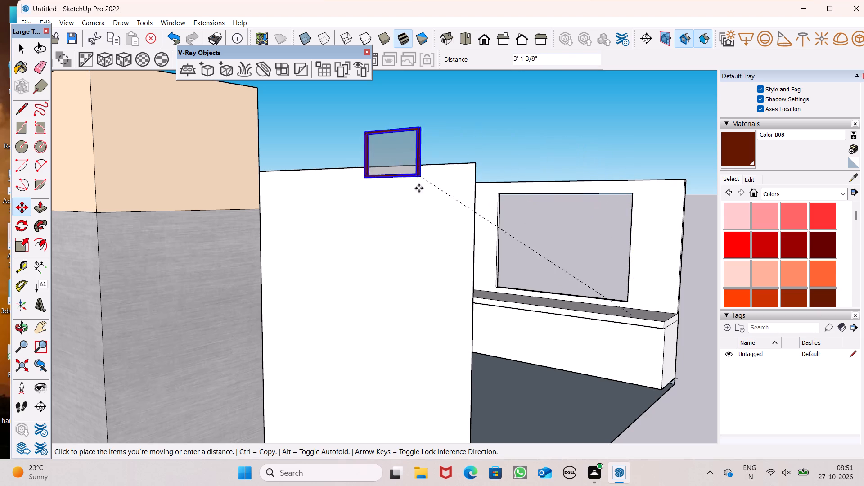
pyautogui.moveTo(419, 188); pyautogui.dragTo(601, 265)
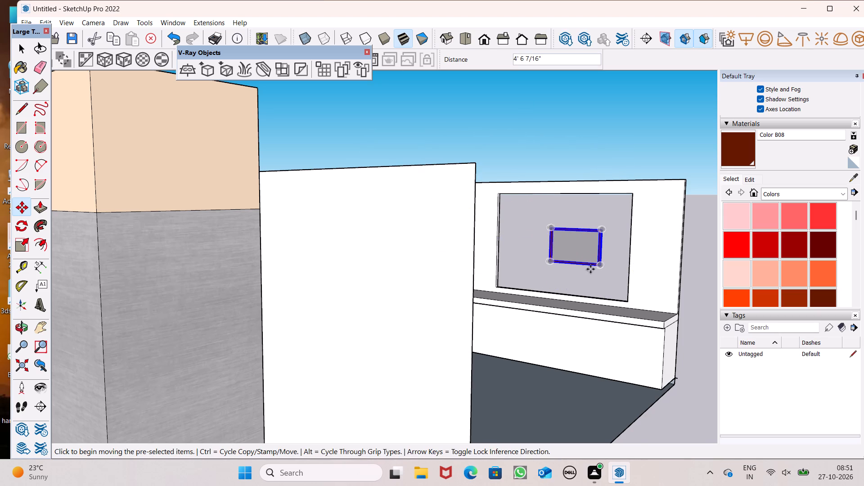
# Move the framed panel group across the second room toward the window opening in the side wall, near its lower outer corner.
pyautogui.scroll(5, 590, 269)
pyautogui.scroll(-5, 577, 287)
pyautogui.moveTo(596, 318); pyautogui.dragTo(512, 374, button='middle')
pyautogui.scroll(-5, 526, 242)
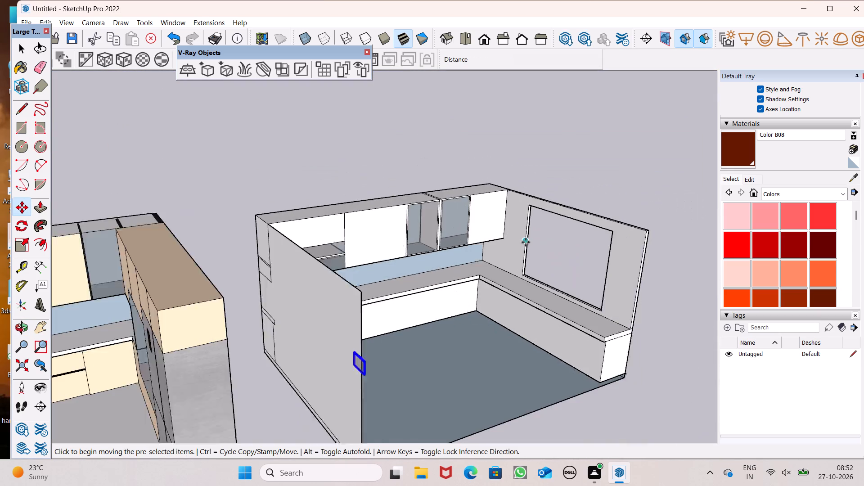
pyautogui.moveTo(392, 359); pyautogui.dragTo(578, 283)
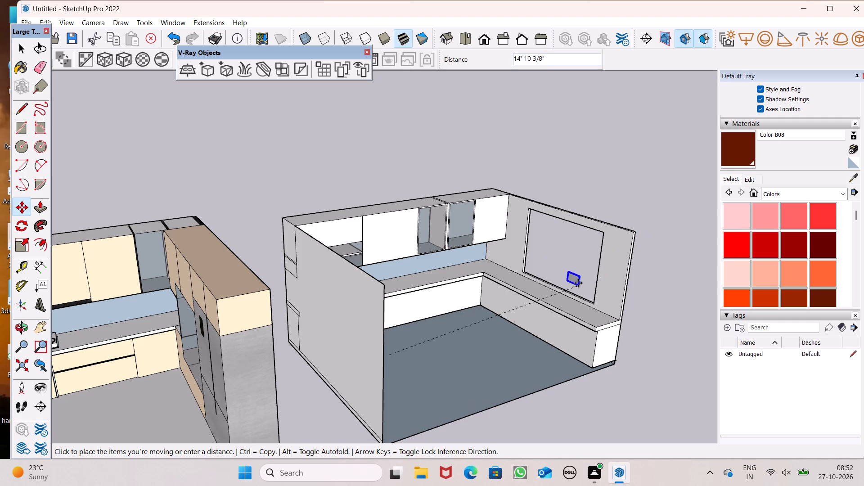
pyautogui.moveTo(578, 283); pyautogui.dragTo(580, 266)
pyautogui.scroll(16, 575, 263)
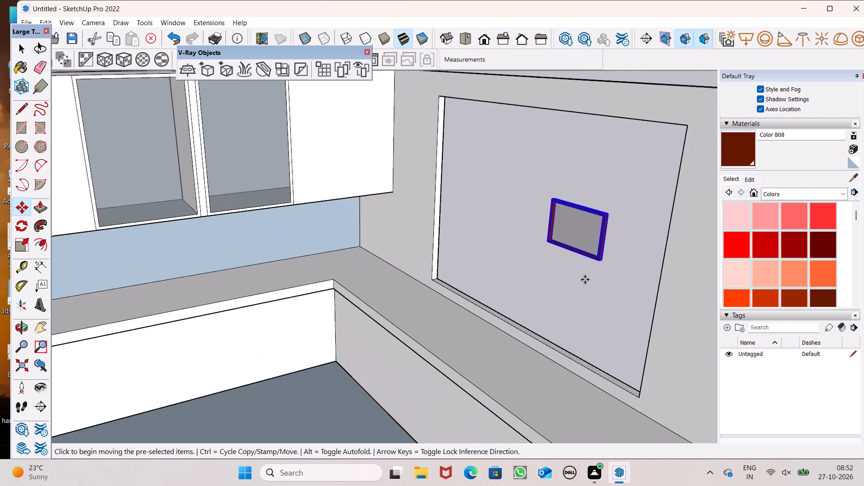
pyautogui.moveTo(600, 258); pyautogui.dragTo(643, 391)
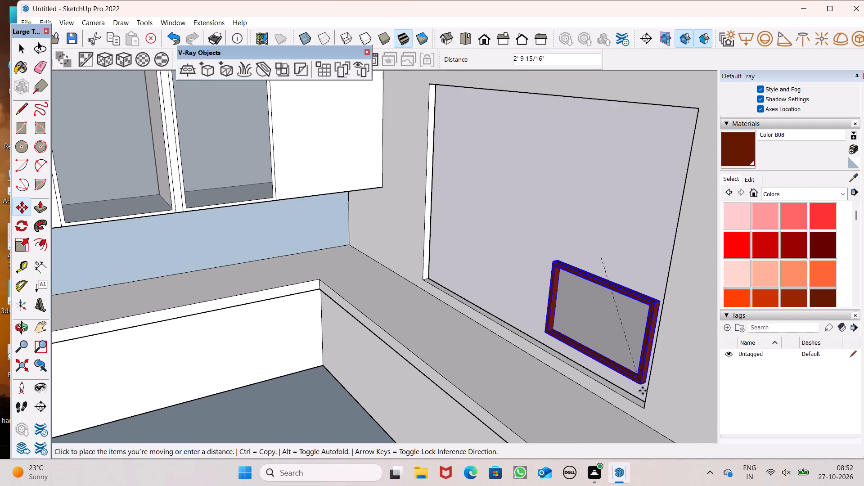
pyautogui.moveTo(643, 391); pyautogui.dragTo(638, 337)
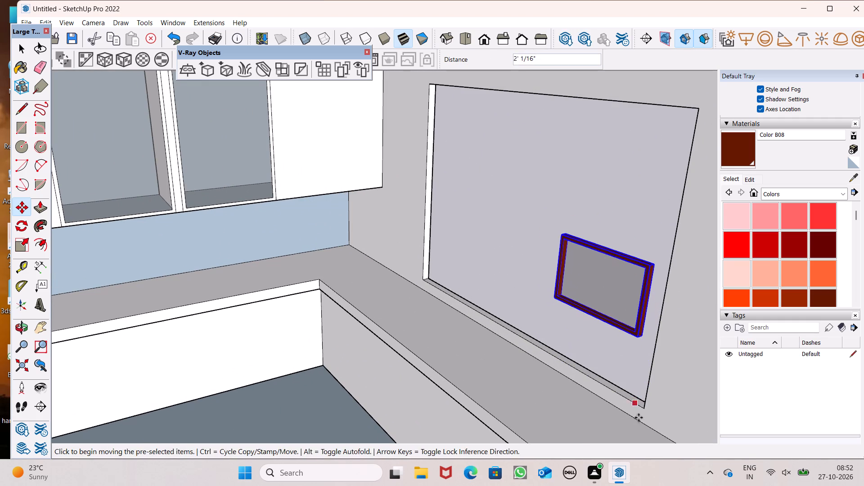
# Snap the framed panel group's lower corner onto the window opening's lower corner at the open end of the counter.
pyautogui.moveTo(645, 425); pyautogui.dragTo(670, 399, button='middle')
pyautogui.scroll(-3, 598, 343)
pyautogui.scroll(2, 688, 275)
pyautogui.scroll(-3, 426, 342)
pyautogui.moveTo(529, 374); pyautogui.dragTo(601, 373, button='middle')
pyautogui.scroll(3, 673, 274)
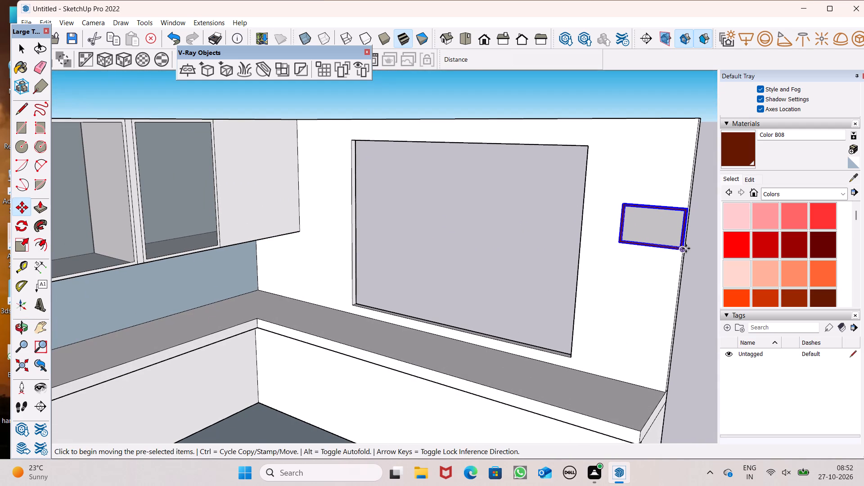
pyautogui.moveTo(683, 250); pyautogui.dragTo(565, 357)
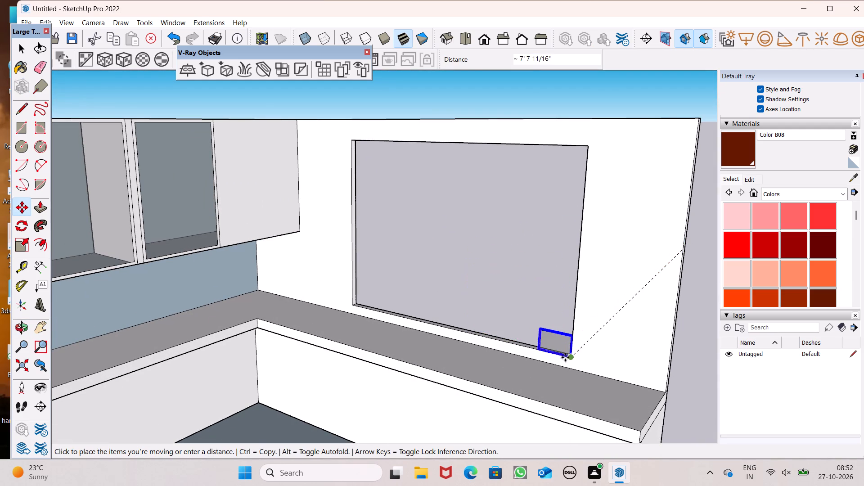
pyautogui.moveTo(565, 357); pyautogui.dragTo(563, 357)
pyautogui.scroll(14, 551, 348)
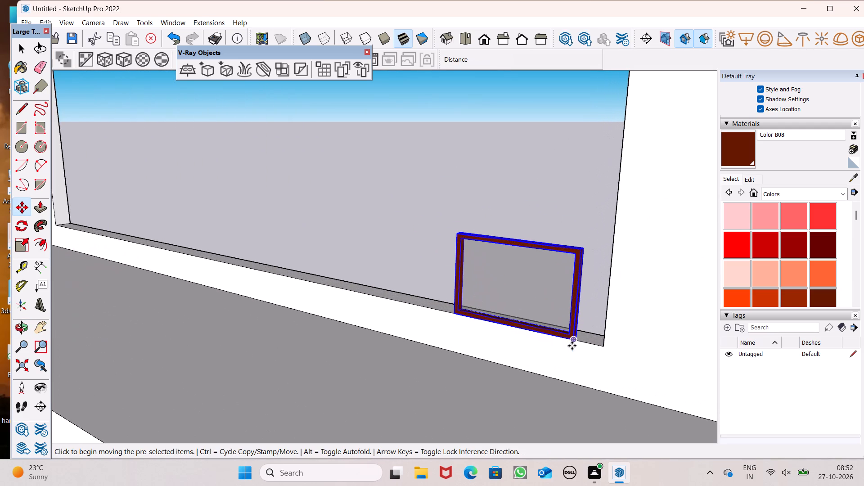
pyautogui.moveTo(574, 340); pyautogui.dragTo(605, 347)
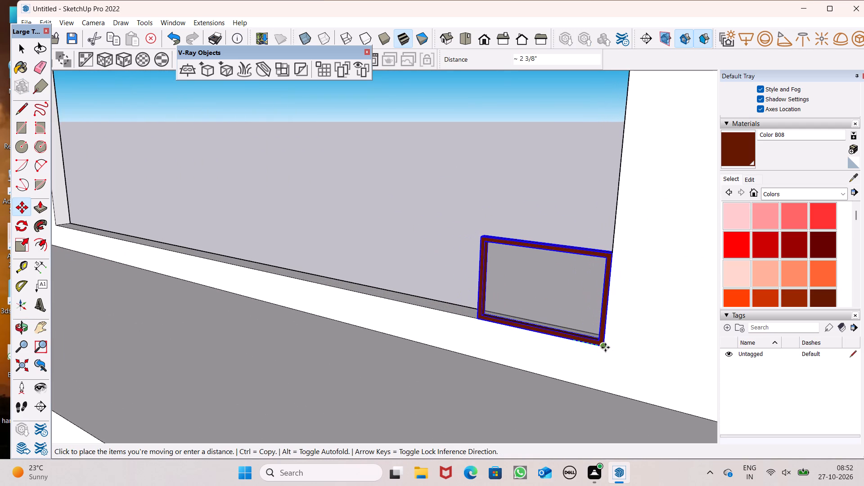
pyautogui.moveTo(605, 347); pyautogui.dragTo(605, 347)
# Scale the framed panel group's thickness along the red axis by a factor of -1.14.
pyautogui.click(19, 244)
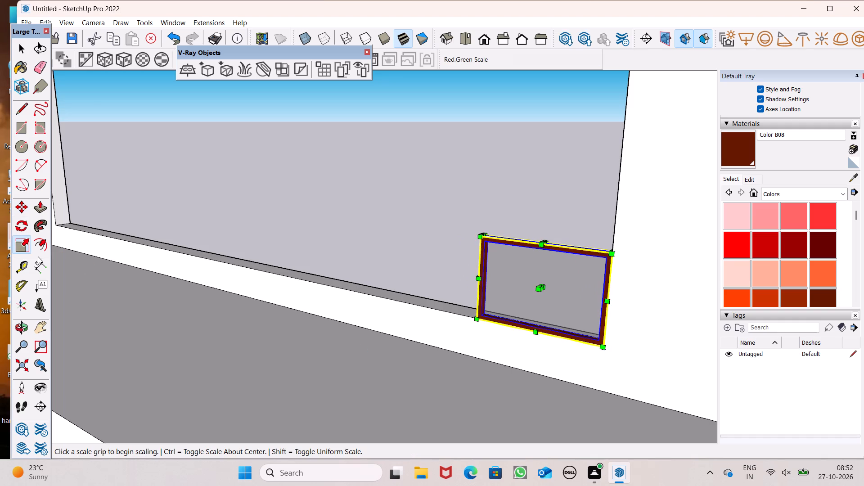
pyautogui.scroll(-4, 289, 379)
pyautogui.moveTo(386, 368); pyautogui.dragTo(569, 469, button='middle')
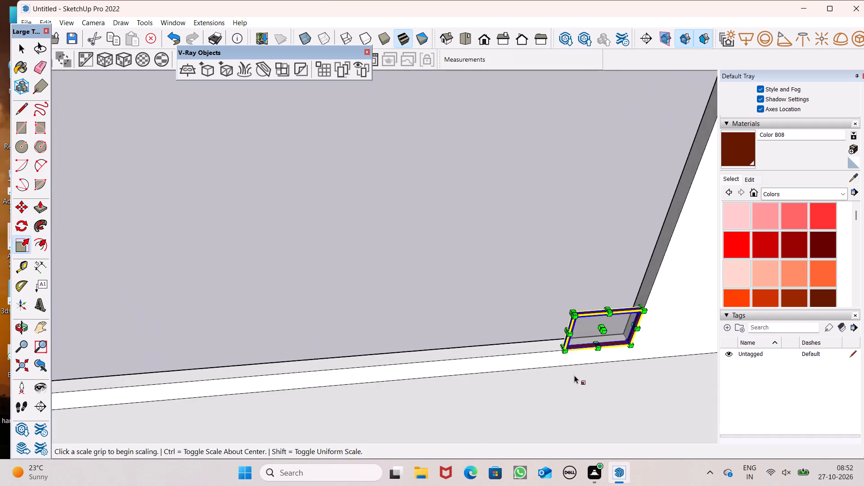
pyautogui.scroll(5, 578, 367)
pyautogui.click(610, 306)
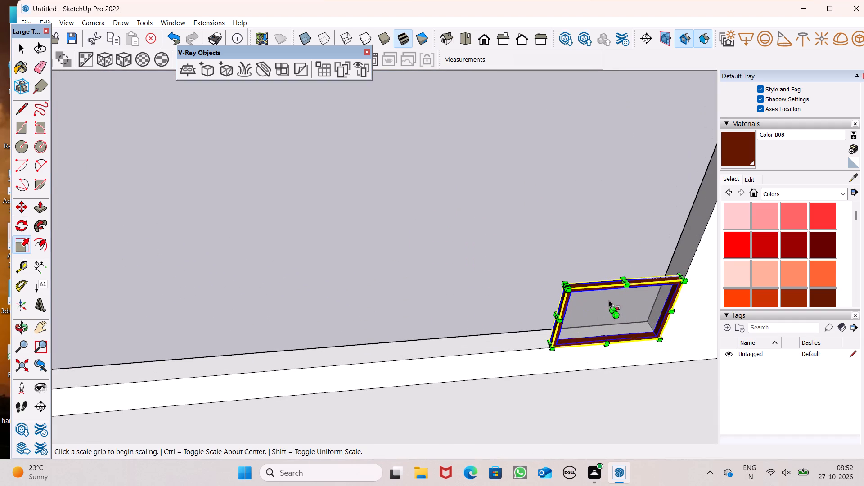
pyautogui.moveTo(614, 311); pyautogui.dragTo(612, 304)
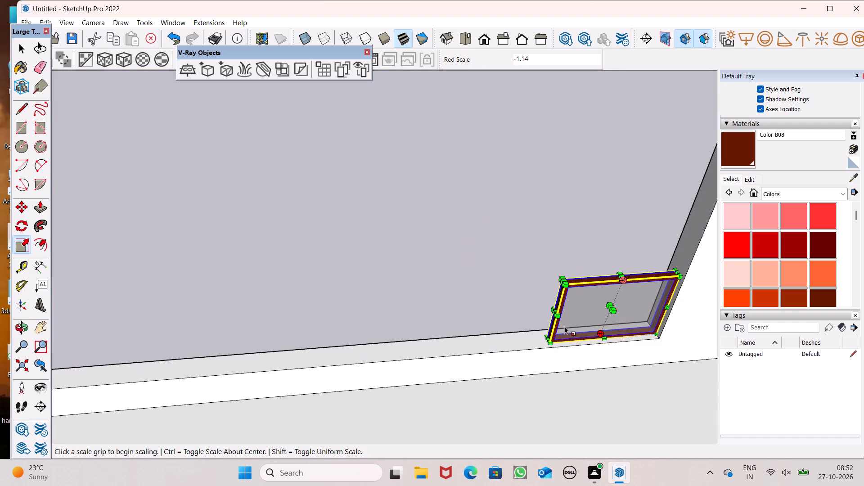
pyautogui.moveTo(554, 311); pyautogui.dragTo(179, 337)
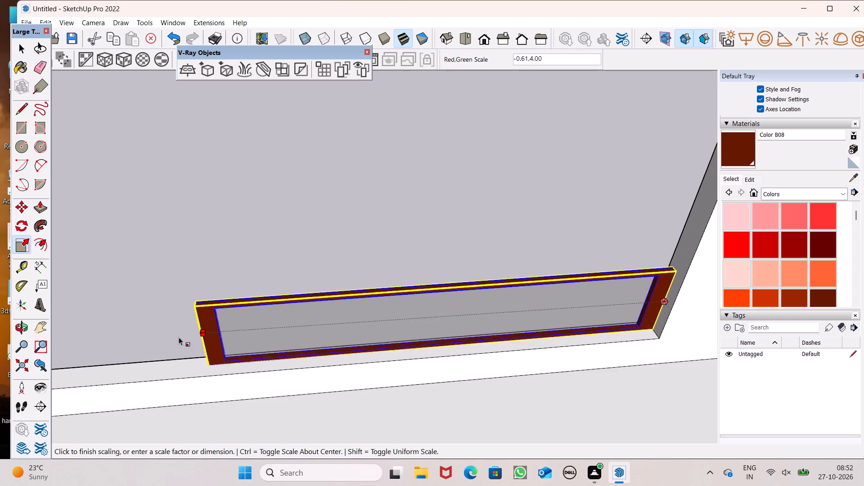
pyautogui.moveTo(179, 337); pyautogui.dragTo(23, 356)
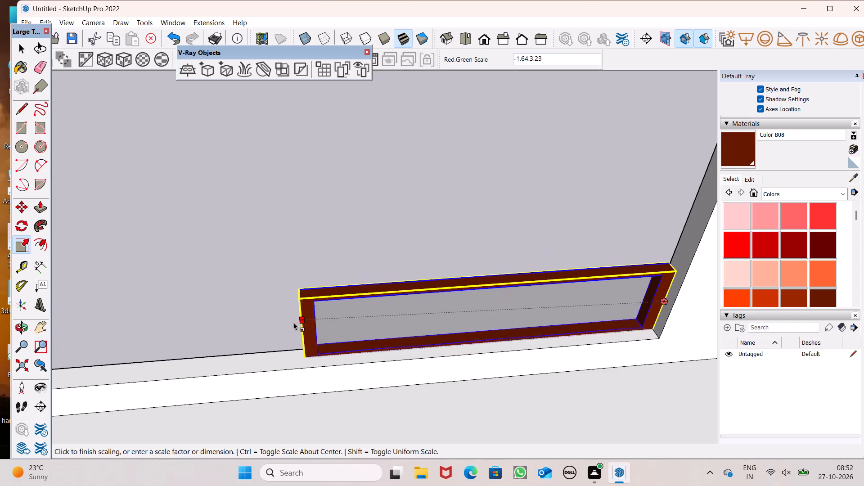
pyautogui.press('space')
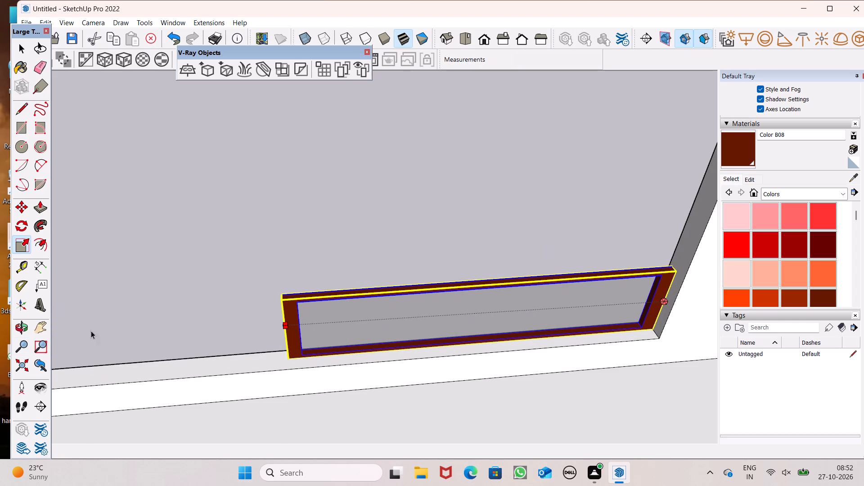
# Scale the framed panel group's thickness along the red axis by 1.79 to deepen it within the window opening.
pyautogui.click(22, 246)
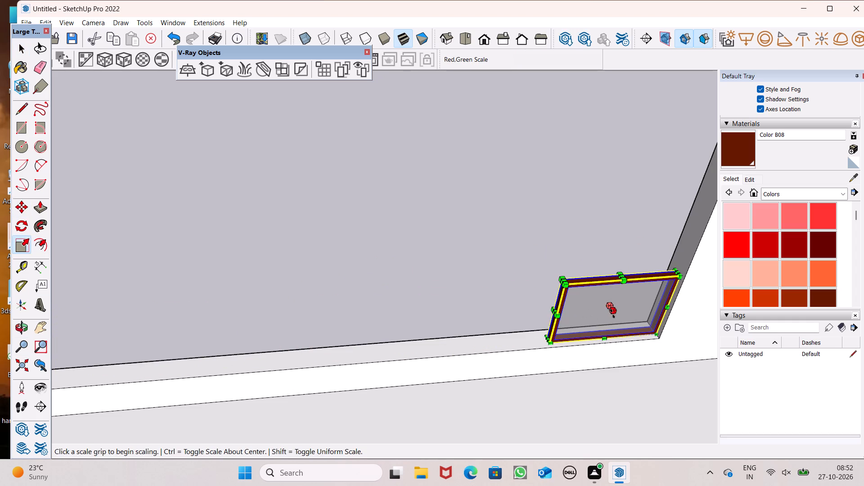
pyautogui.moveTo(617, 313); pyautogui.dragTo(618, 324)
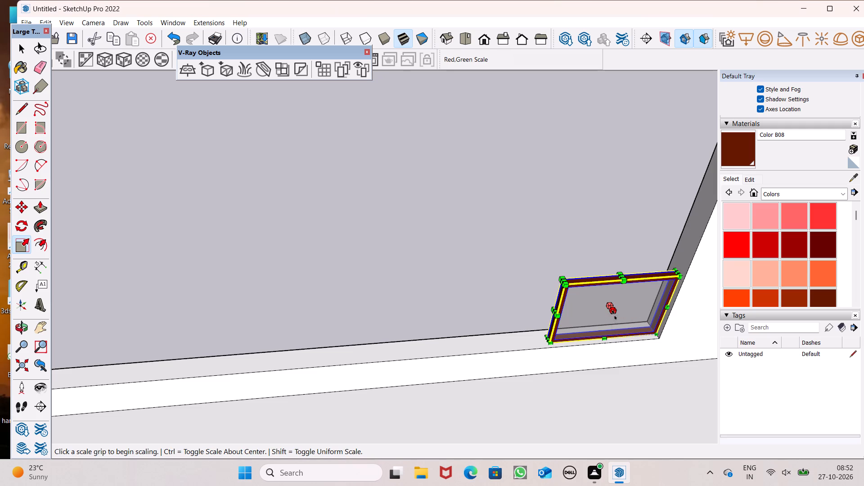
pyautogui.click(614, 313)
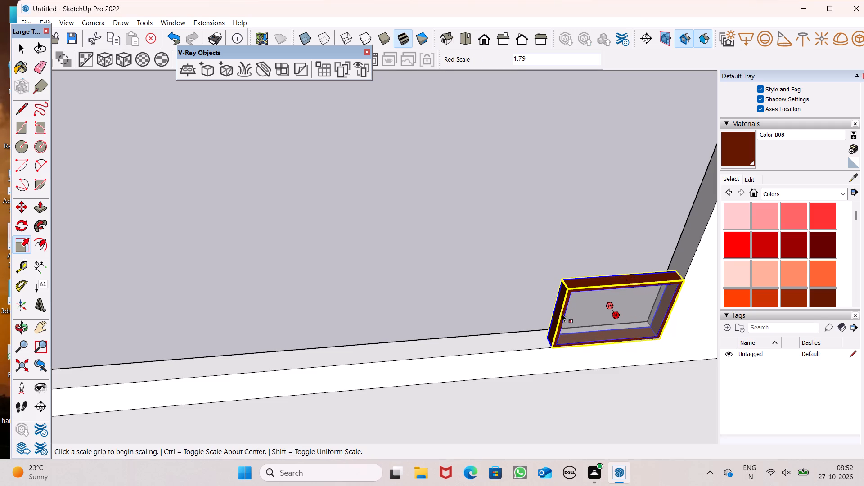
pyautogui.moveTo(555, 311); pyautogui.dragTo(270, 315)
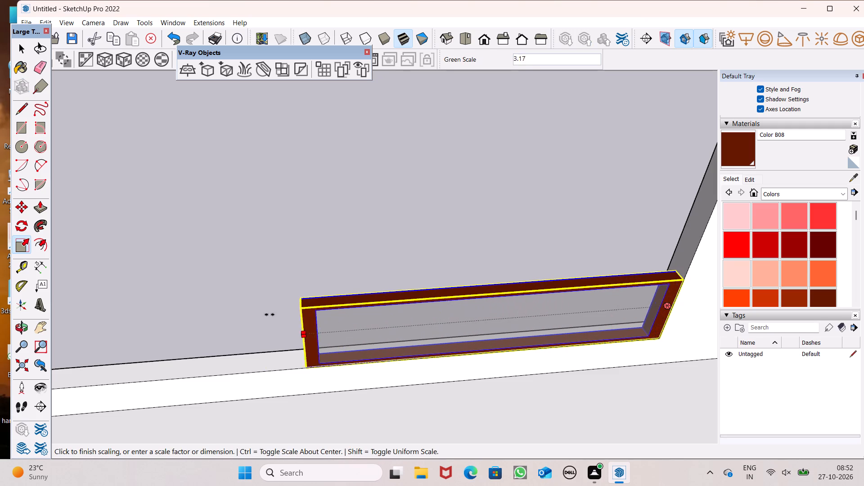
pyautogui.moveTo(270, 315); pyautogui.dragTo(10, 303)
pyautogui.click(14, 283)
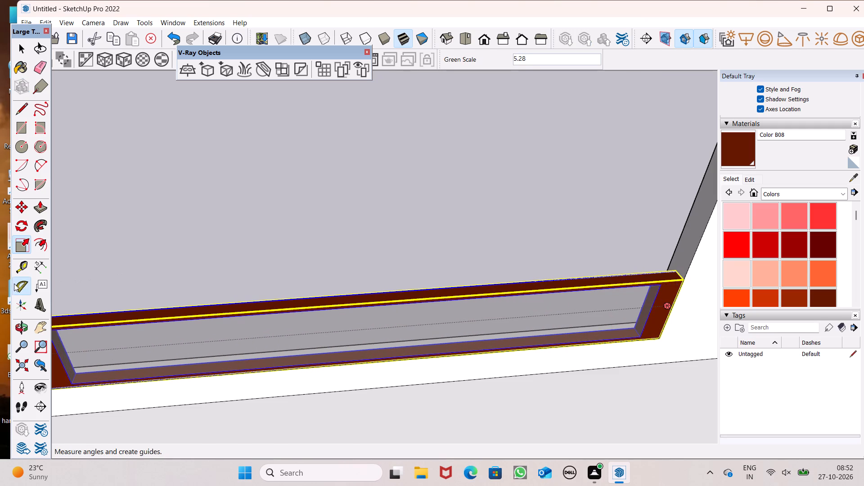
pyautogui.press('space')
# Scale the framed panel group along the green axis so it spans the full width of the window opening.
pyautogui.scroll(-6, 448, 246)
pyautogui.scroll(-3, 531, 216)
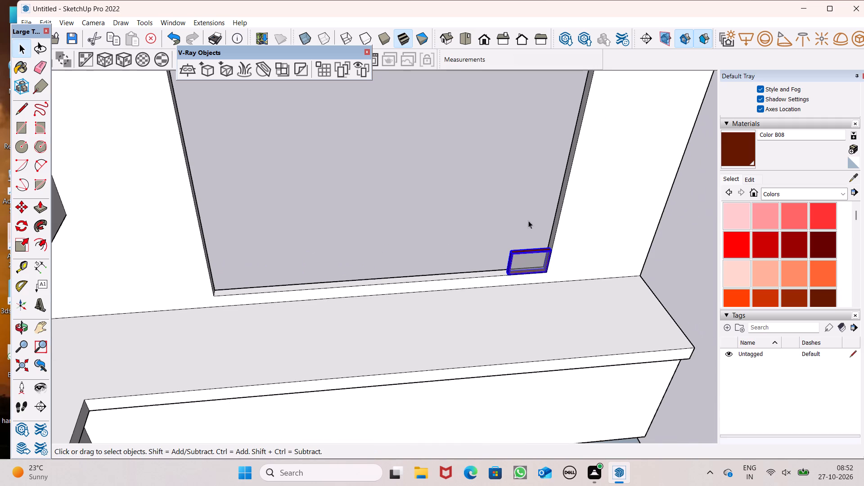
pyautogui.click(18, 237)
pyautogui.moveTo(189, 301); pyautogui.dragTo(349, 341, button='middle')
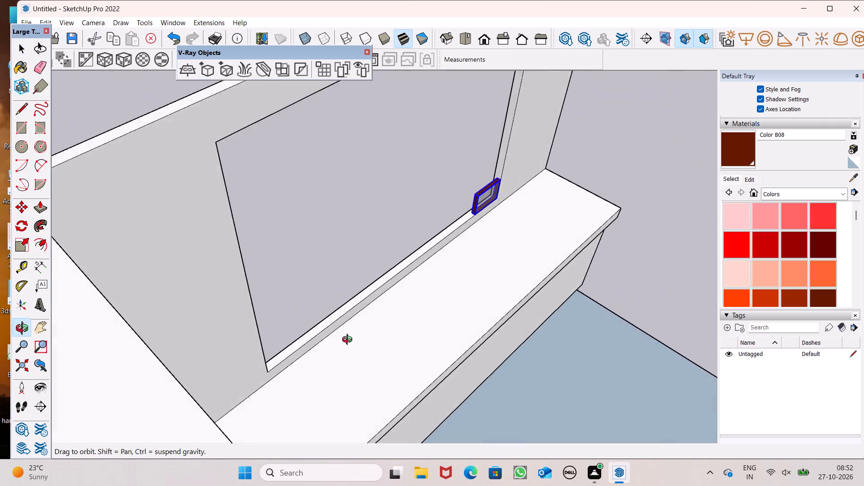
pyautogui.moveTo(349, 341); pyautogui.dragTo(365, 350, button='middle')
pyautogui.scroll(3, 358, 336)
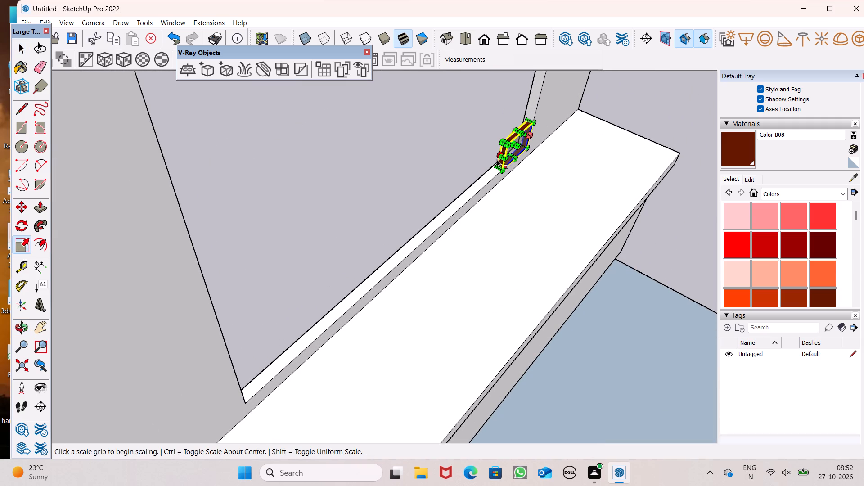
pyautogui.moveTo(500, 159); pyautogui.dragTo(237, 361)
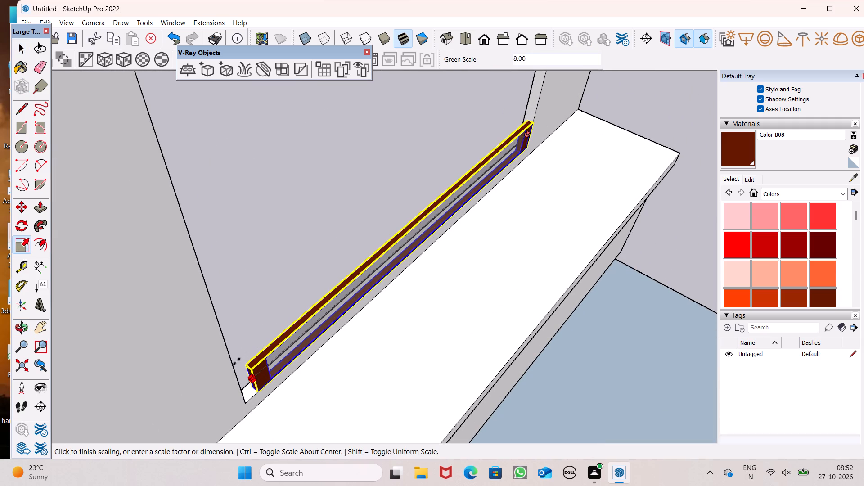
pyautogui.moveTo(237, 361); pyautogui.dragTo(226, 368)
pyautogui.scroll(7, 227, 389)
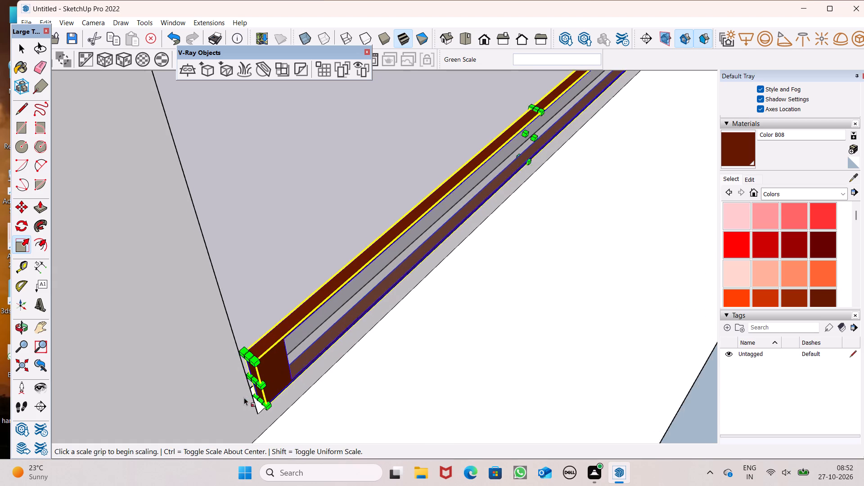
pyautogui.scroll(3, 244, 397)
pyautogui.moveTo(259, 375); pyautogui.dragTo(247, 383)
pyautogui.scroll(-7, 250, 396)
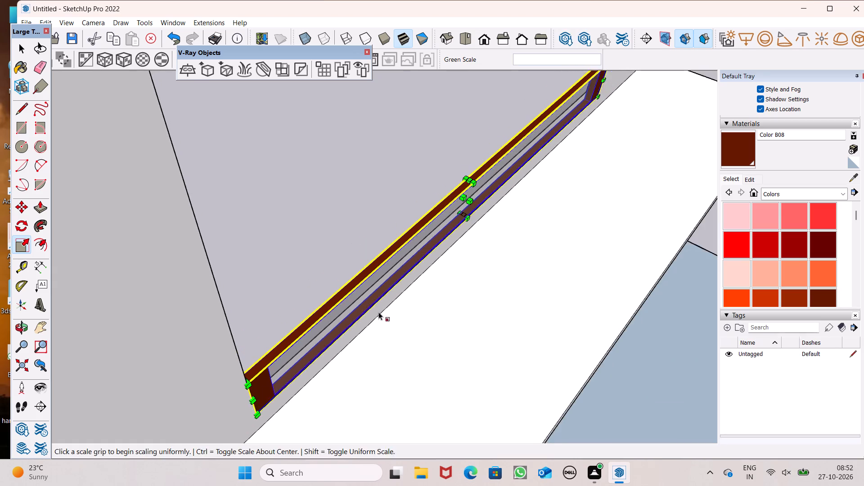
# Scale the framed panel group along the blue axis by about 9 so it fills the window opening's height.
pyautogui.scroll(-7, 383, 325)
pyautogui.scroll(5, 448, 203)
pyautogui.scroll(-6, 443, 243)
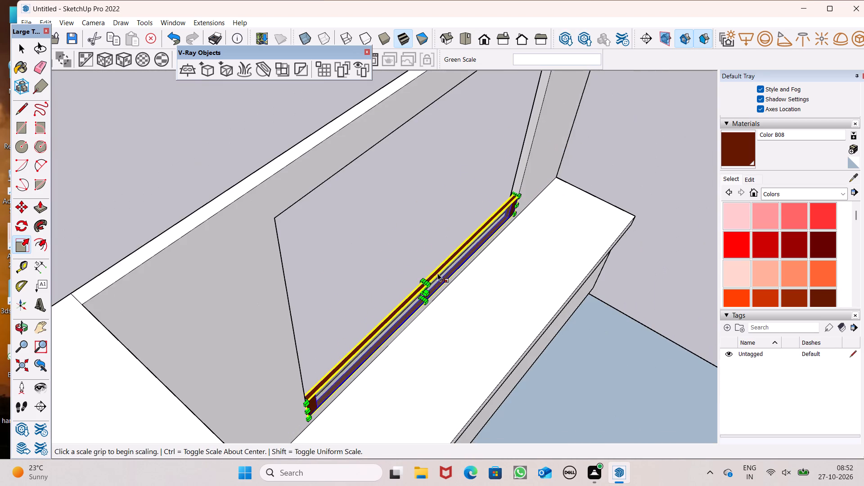
pyautogui.moveTo(428, 278); pyautogui.dragTo(394, 154)
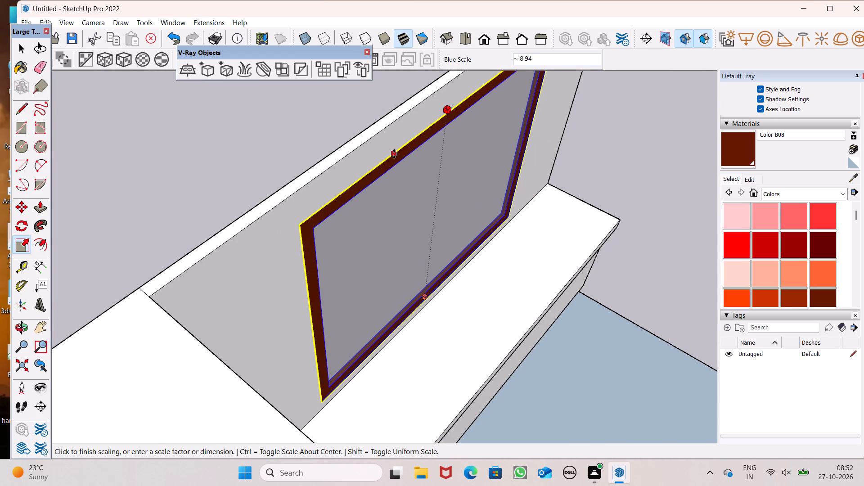
pyautogui.moveTo(394, 154); pyautogui.dragTo(392, 152)
pyautogui.press('space')
pyautogui.click(243, 153)
# Paint the inner face of the window wall with 0007_MistyRose from the Colors-Named collection.
pyautogui.scroll(-7, 242, 153)
pyautogui.moveTo(373, 264); pyautogui.dragTo(159, 167, button='middle')
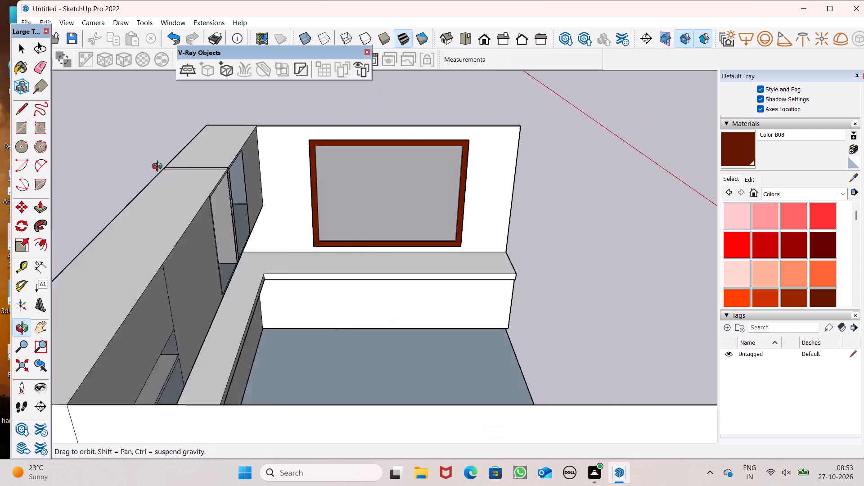
pyautogui.moveTo(159, 167); pyautogui.dragTo(139, 162, button='middle')
pyautogui.scroll(-2, 513, 276)
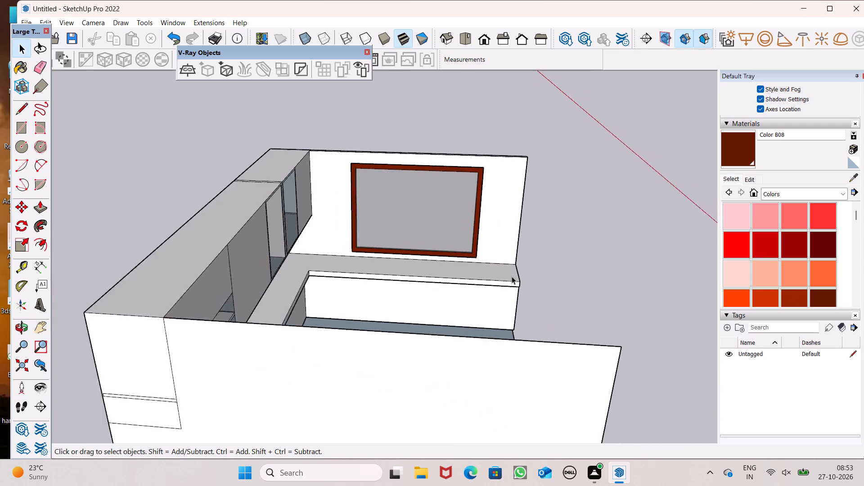
pyautogui.scroll(-1, 512, 276)
pyautogui.click(597, 255)
pyautogui.moveTo(668, 306); pyautogui.dragTo(489, 310, button='middle')
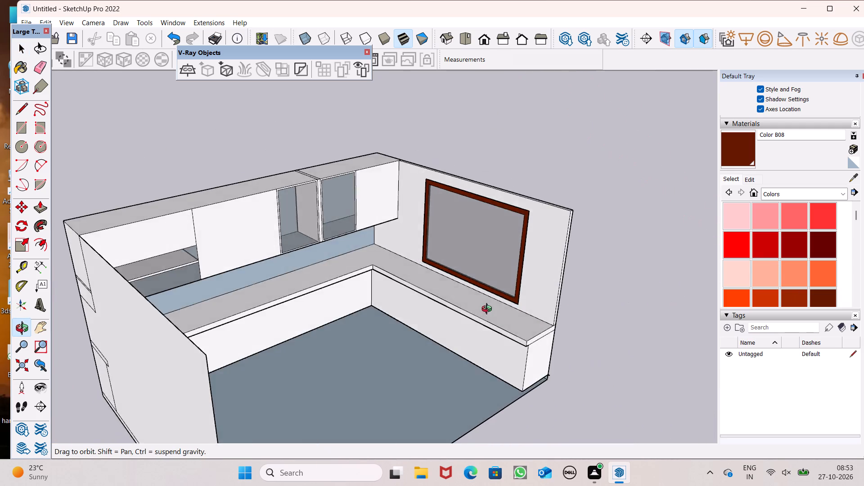
pyautogui.moveTo(489, 310); pyautogui.dragTo(540, 297, button='middle')
pyautogui.click(774, 276)
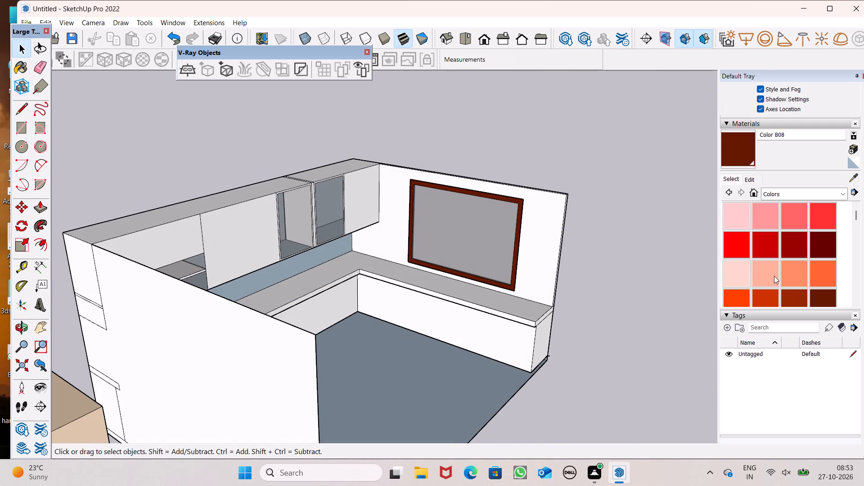
pyautogui.click(796, 189)
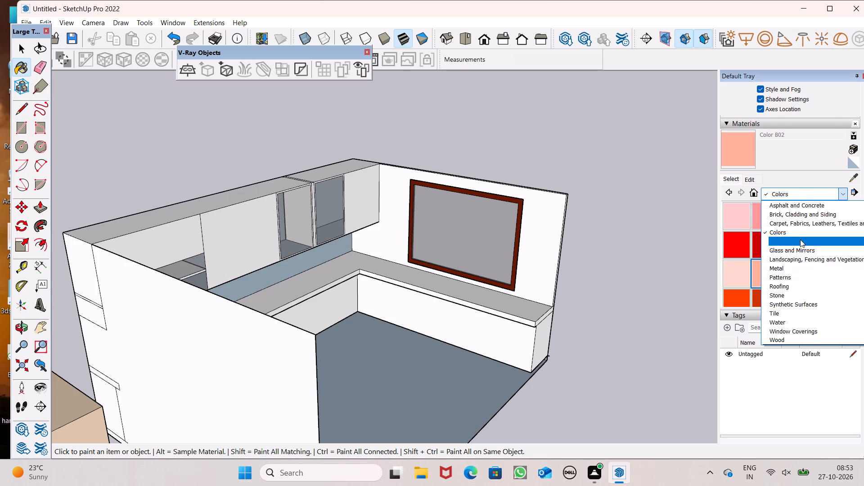
pyautogui.click(800, 239)
pyautogui.click(784, 242)
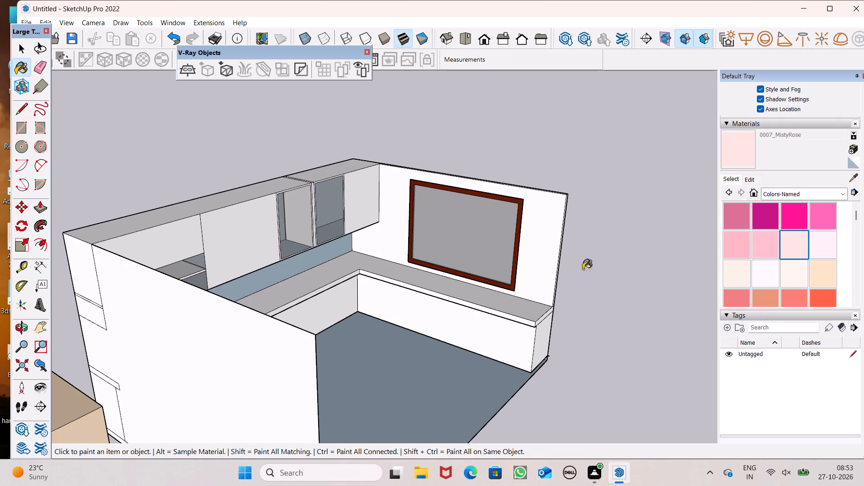
pyautogui.click(539, 282)
# Paint the L-shaped countertop and the window-side counter's front and end faces with 0007_MistyRose.
pyautogui.scroll(5, 538, 281)
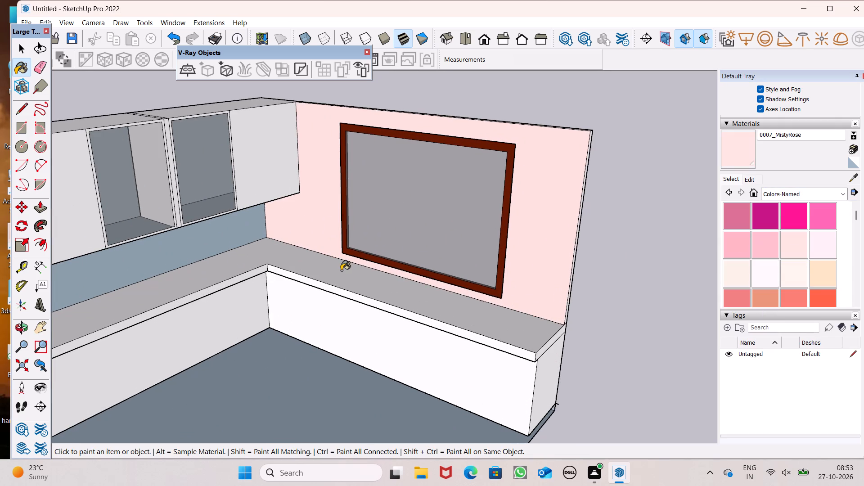
pyautogui.moveTo(341, 270); pyautogui.dragTo(341, 274)
pyautogui.scroll(-6, 616, 209)
pyautogui.moveTo(551, 288); pyautogui.dragTo(508, 287, button='middle')
pyautogui.scroll(1, 518, 289)
pyautogui.click(486, 304)
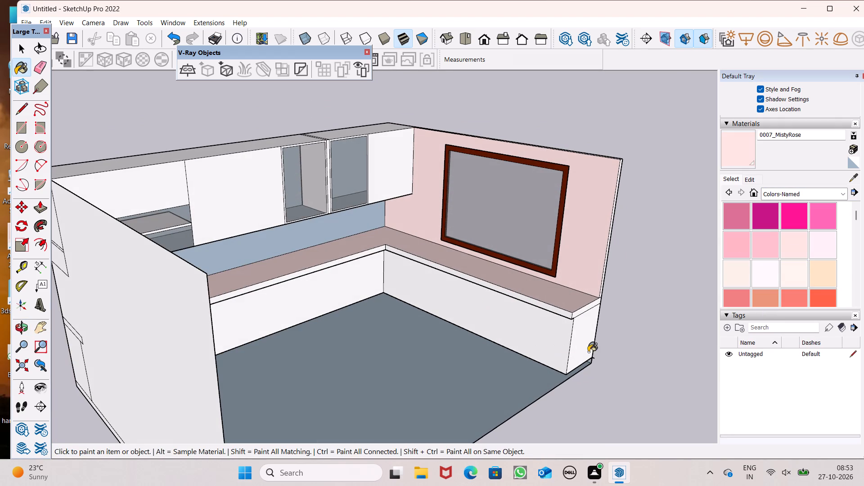
pyautogui.moveTo(585, 344); pyautogui.dragTo(583, 334)
# Paint the back-wall counter's front face and the backsplash above it with 0007_MistyRose.
pyautogui.scroll(-4, 558, 160)
pyautogui.moveTo(551, 220); pyautogui.dragTo(323, 222, button='middle')
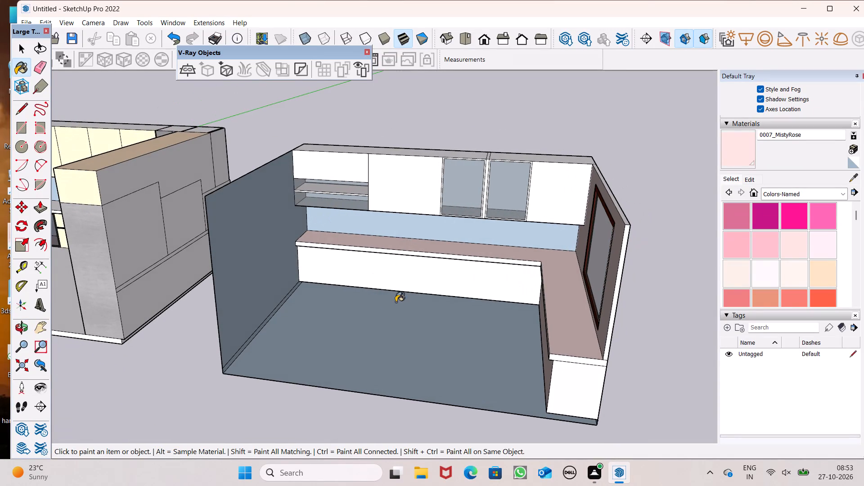
pyautogui.moveTo(398, 272); pyautogui.dragTo(399, 268)
pyautogui.click(416, 227)
pyautogui.scroll(2, 426, 278)
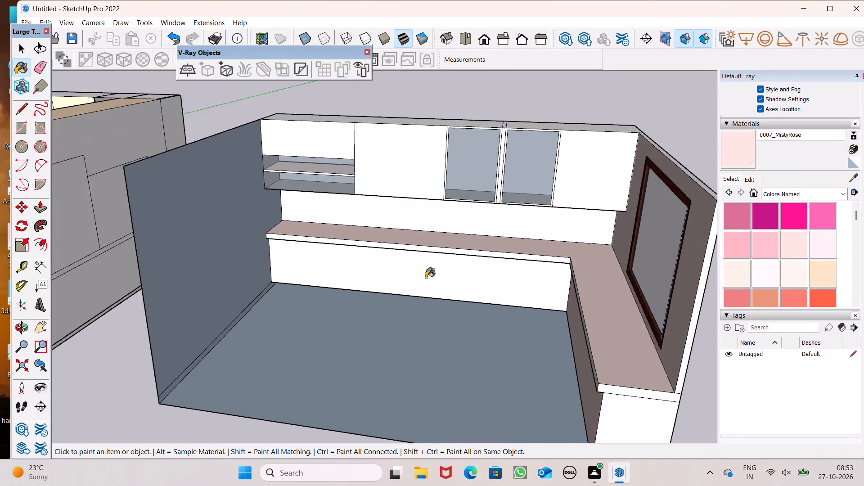
pyautogui.scroll(4, 426, 278)
pyautogui.click(426, 278)
pyautogui.moveTo(543, 283); pyautogui.dragTo(569, 220, button='middle')
pyautogui.scroll(1, 569, 216)
pyautogui.click(557, 273)
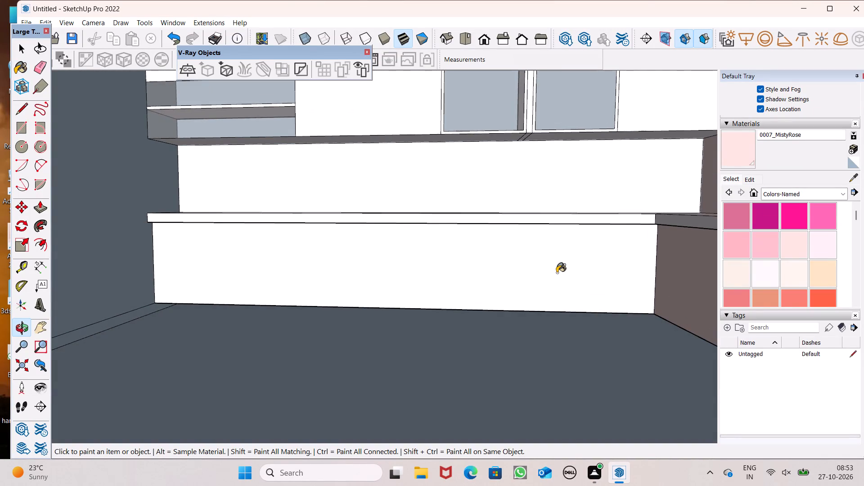
# Paint the solid upper cabinet fronts and the divider between the two open compartments with 0007_MistyRose.
pyautogui.moveTo(724, 267); pyautogui.dragTo(792, 204, button='middle')
pyautogui.scroll(-7, 231, 227)
pyautogui.moveTo(252, 295); pyautogui.dragTo(452, 325, button='middle')
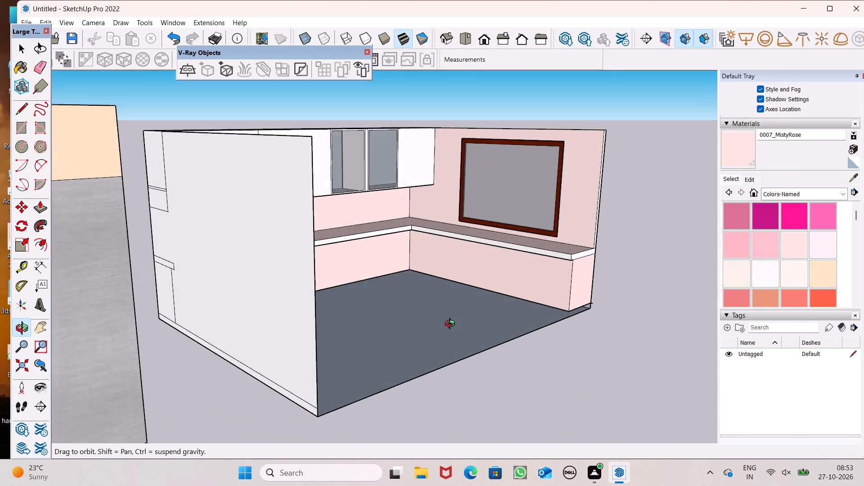
pyautogui.moveTo(452, 325); pyautogui.dragTo(294, 387, button='middle')
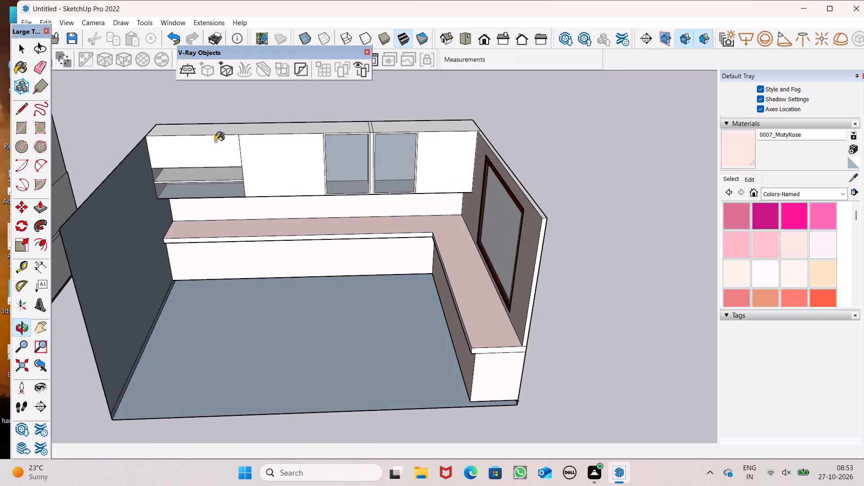
pyautogui.click(215, 142)
pyautogui.click(265, 157)
pyautogui.scroll(8, 245, 151)
pyautogui.click(205, 149)
pyautogui.moveTo(271, 154); pyautogui.dragTo(278, 155)
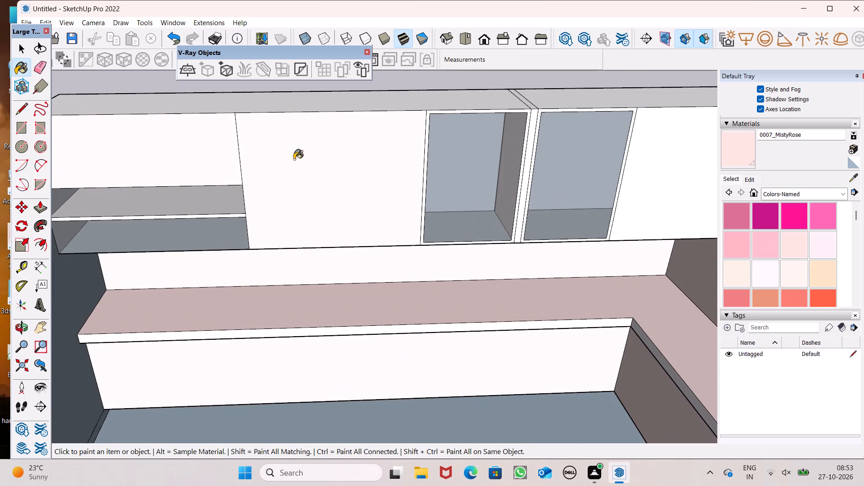
pyautogui.moveTo(345, 190); pyautogui.dragTo(181, 279, button='middle')
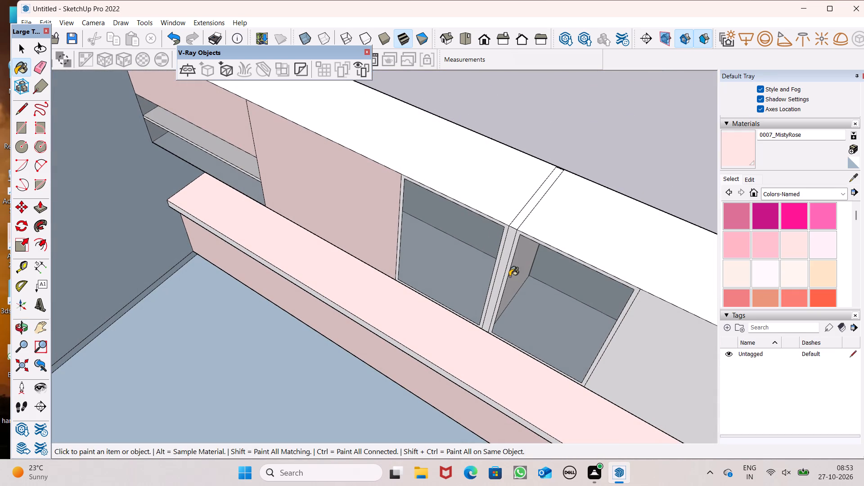
pyautogui.click(508, 259)
pyautogui.moveTo(652, 334); pyautogui.dragTo(646, 332)
# Draw a rectangle on the floor against the plain side wall opposite the window.
pyautogui.scroll(-5, 422, 268)
pyautogui.moveTo(414, 324); pyautogui.dragTo(526, 307, button='middle')
pyautogui.scroll(-4, 242, 233)
pyautogui.moveTo(321, 306); pyautogui.dragTo(195, 265, button='middle')
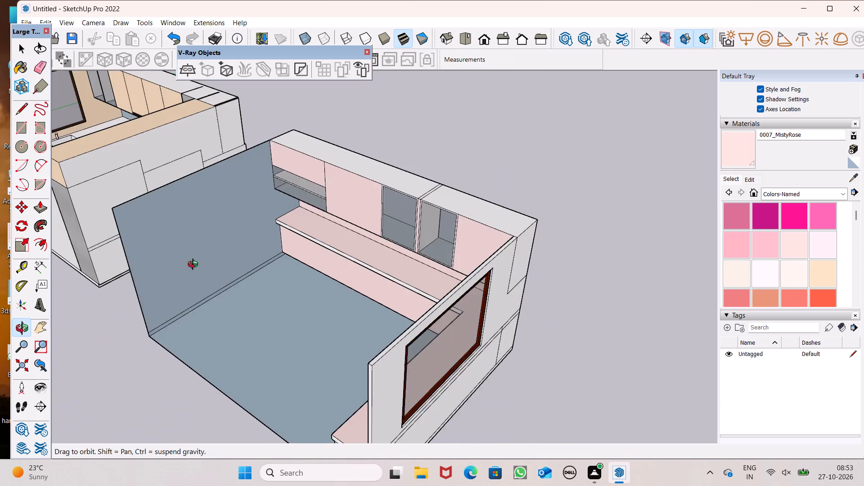
pyautogui.moveTo(195, 265); pyautogui.dragTo(193, 266, button='middle')
pyautogui.scroll(2, 160, 302)
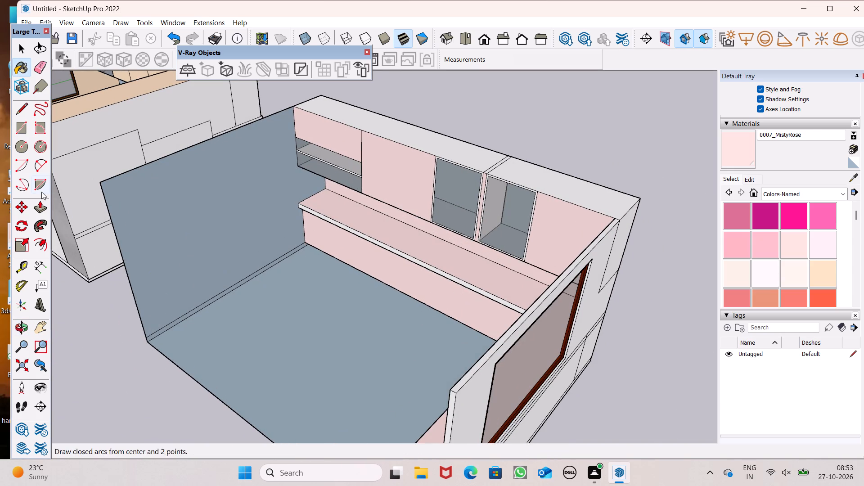
pyautogui.click(17, 127)
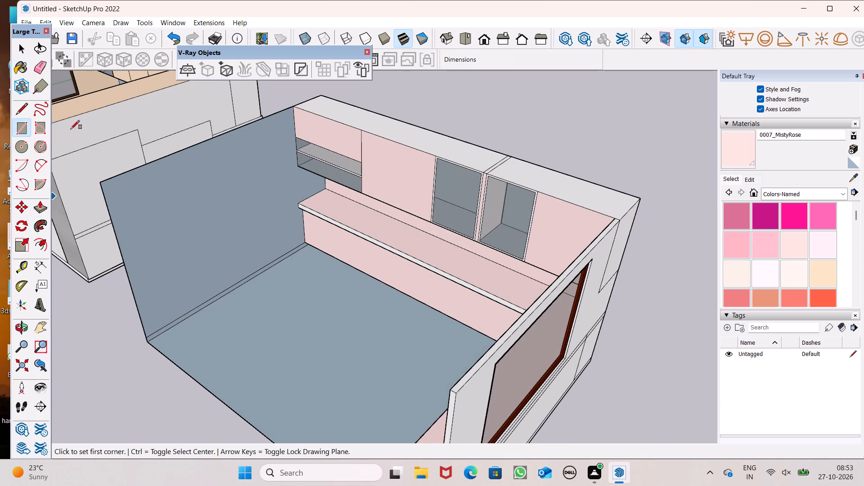
pyautogui.scroll(-2, 186, 200)
pyautogui.scroll(5, 188, 292)
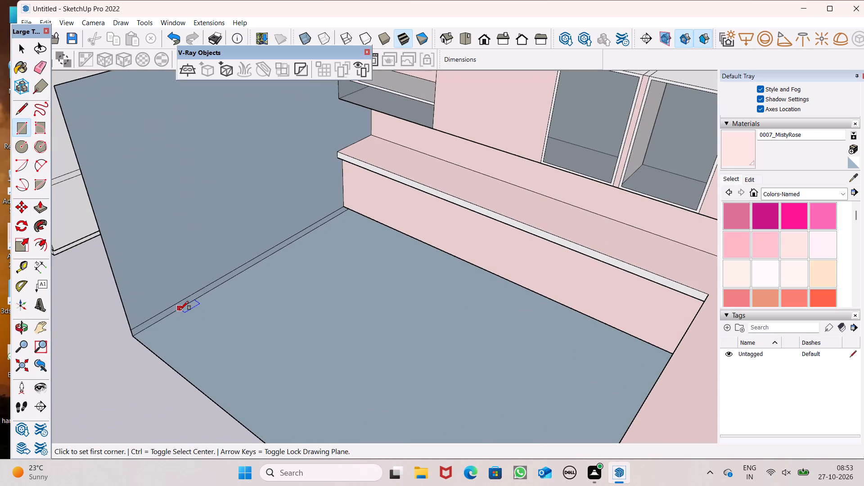
pyautogui.click(180, 310)
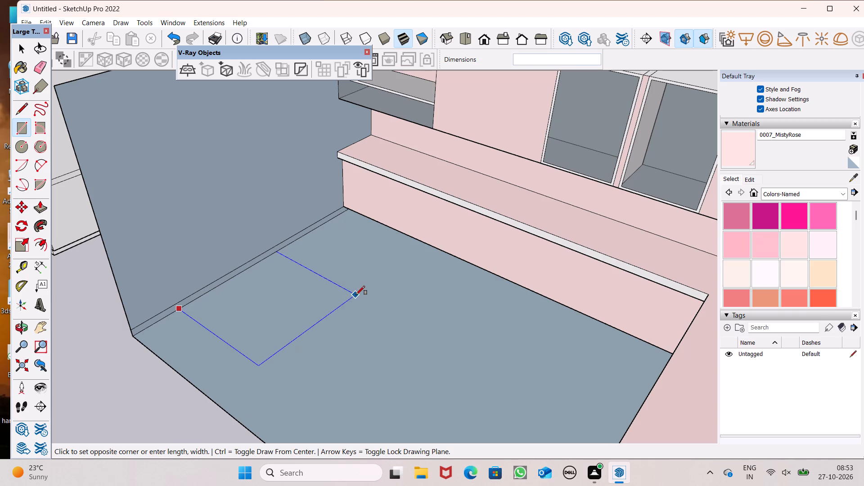
pyautogui.click(356, 294)
# Pull the floor rectangle up 7' 10 5/16" into a tall box.
pyautogui.moveTo(38, 209); pyautogui.dragTo(42, 210)
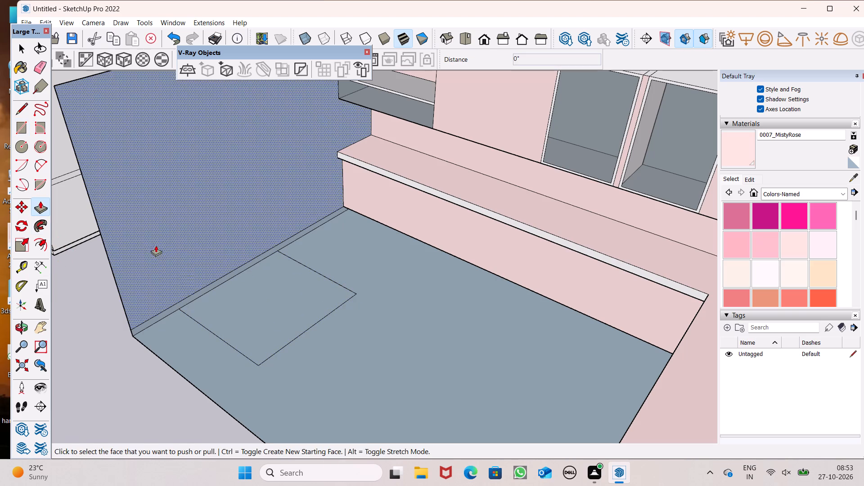
pyautogui.moveTo(244, 340); pyautogui.dragTo(193, 167)
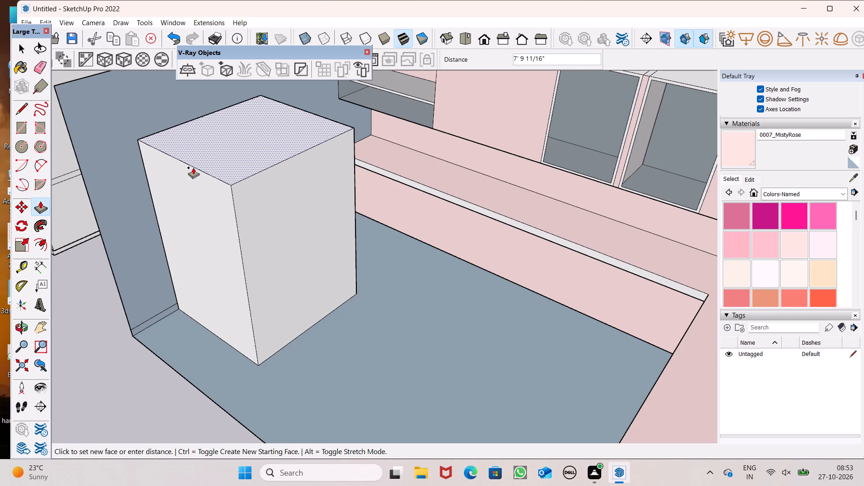
pyautogui.moveTo(193, 167); pyautogui.dragTo(192, 166)
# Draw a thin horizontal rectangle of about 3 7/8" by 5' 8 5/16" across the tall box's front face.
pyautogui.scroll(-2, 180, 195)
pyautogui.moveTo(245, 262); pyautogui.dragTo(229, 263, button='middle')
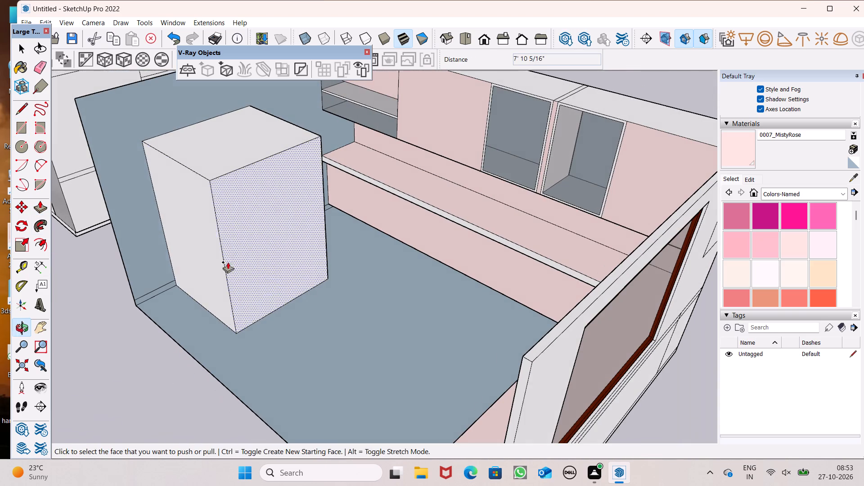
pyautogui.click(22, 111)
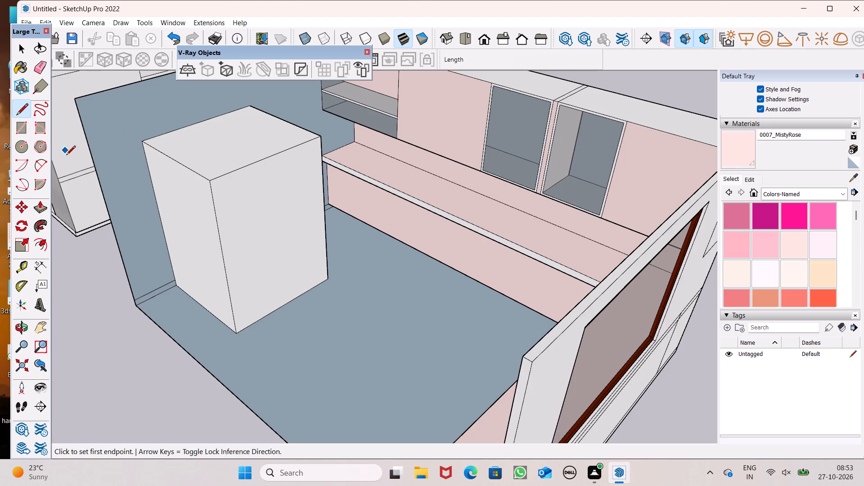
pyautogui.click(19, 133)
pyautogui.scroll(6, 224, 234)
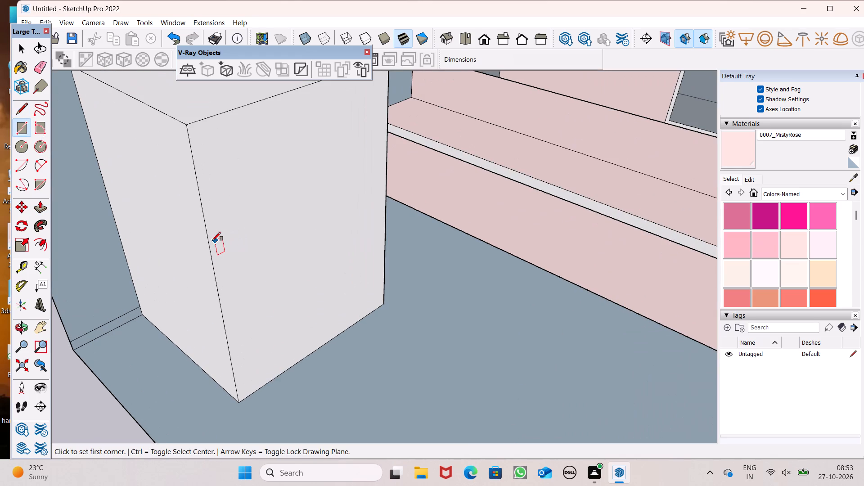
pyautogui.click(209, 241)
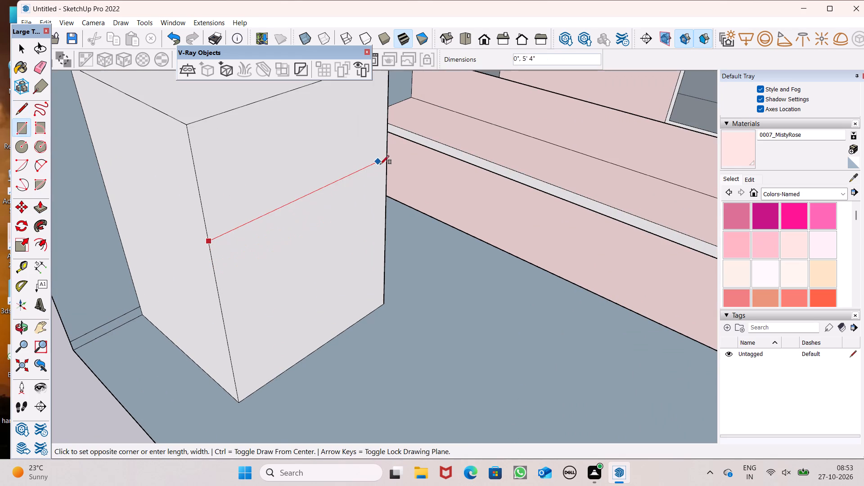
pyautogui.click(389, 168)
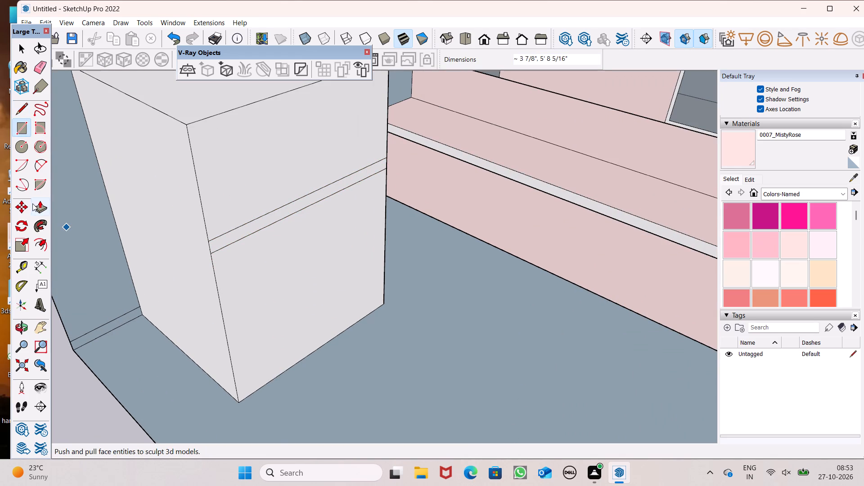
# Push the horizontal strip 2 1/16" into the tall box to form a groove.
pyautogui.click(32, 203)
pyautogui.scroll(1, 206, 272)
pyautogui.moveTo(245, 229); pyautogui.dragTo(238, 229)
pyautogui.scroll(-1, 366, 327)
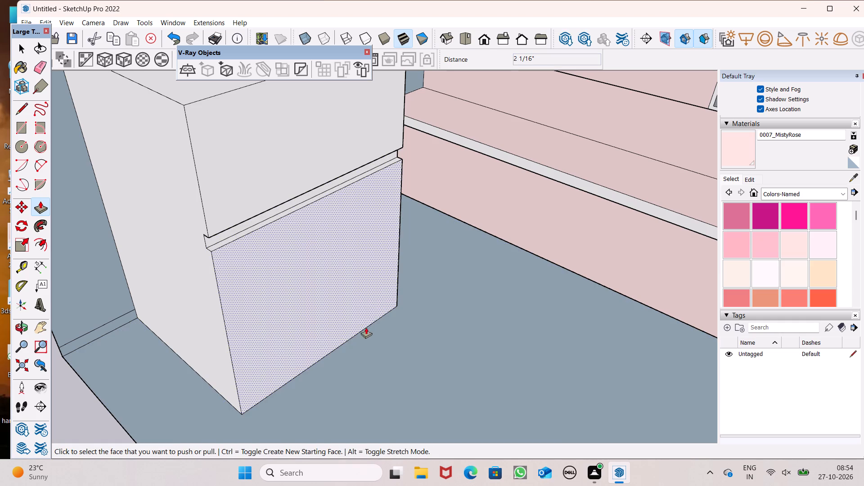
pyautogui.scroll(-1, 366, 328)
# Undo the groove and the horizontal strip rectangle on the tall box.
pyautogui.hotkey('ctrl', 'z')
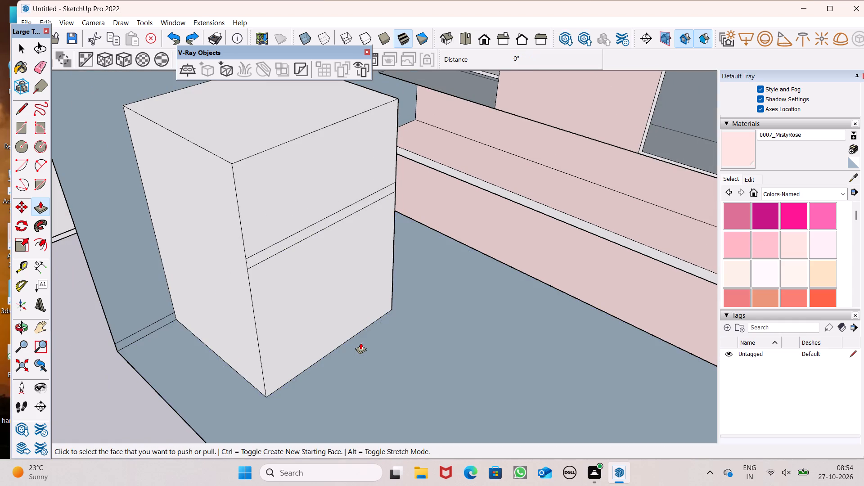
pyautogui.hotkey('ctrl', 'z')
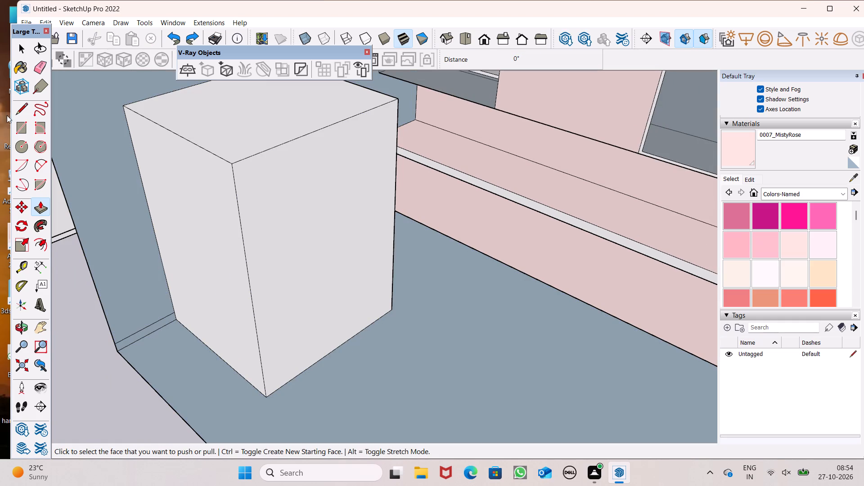
# Draw a full-height vertical rectangle about 2 11/16" by 7' 10 5/16" down the tall box's front face.
pyautogui.click(21, 128)
pyautogui.moveTo(337, 179); pyautogui.dragTo(307, 153, button='middle')
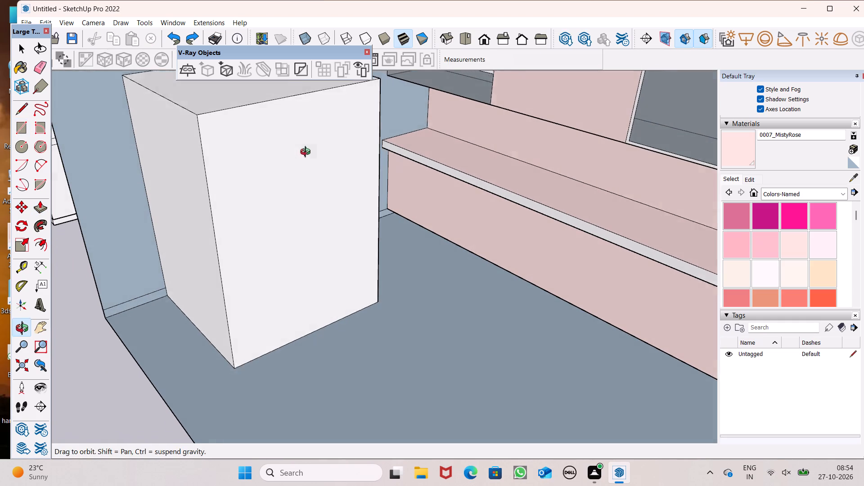
pyautogui.moveTo(307, 153); pyautogui.dragTo(307, 148, button='middle')
pyautogui.click(278, 87)
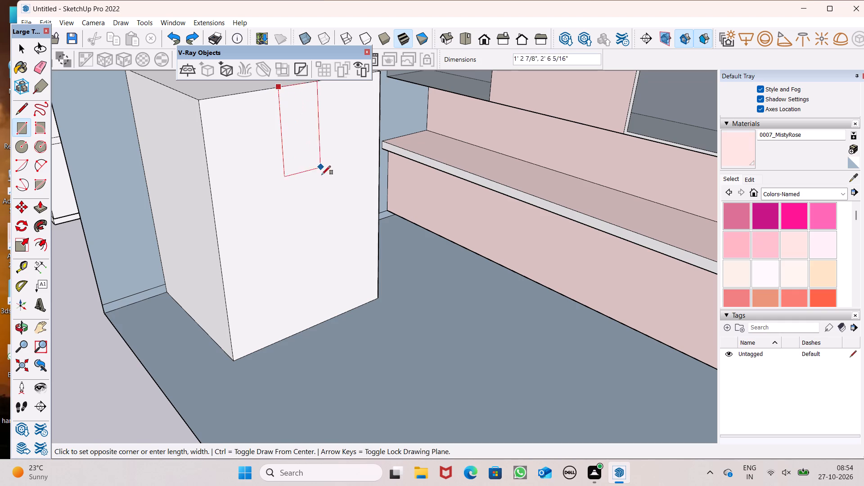
pyautogui.scroll(2, 302, 333)
pyautogui.click(301, 332)
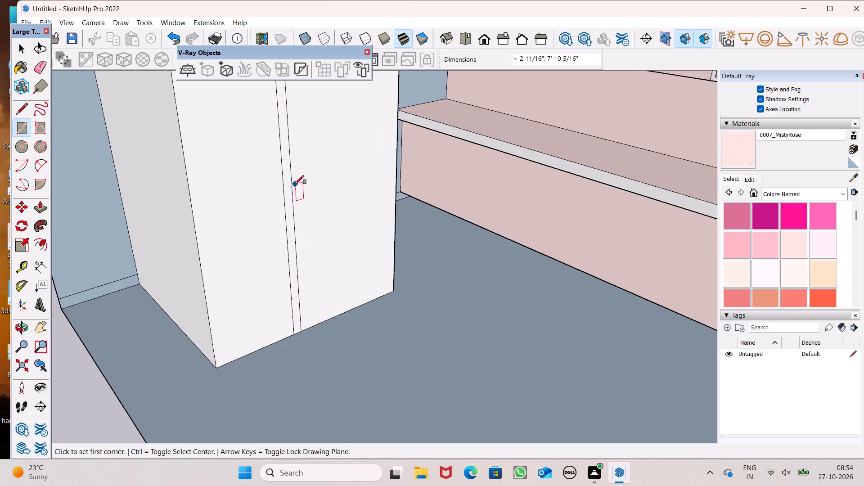
# Draw a thin horizontal rectangle about 3' 3" long from the vertical strip to the front face's edge nearest the back counter.
pyautogui.click(293, 185)
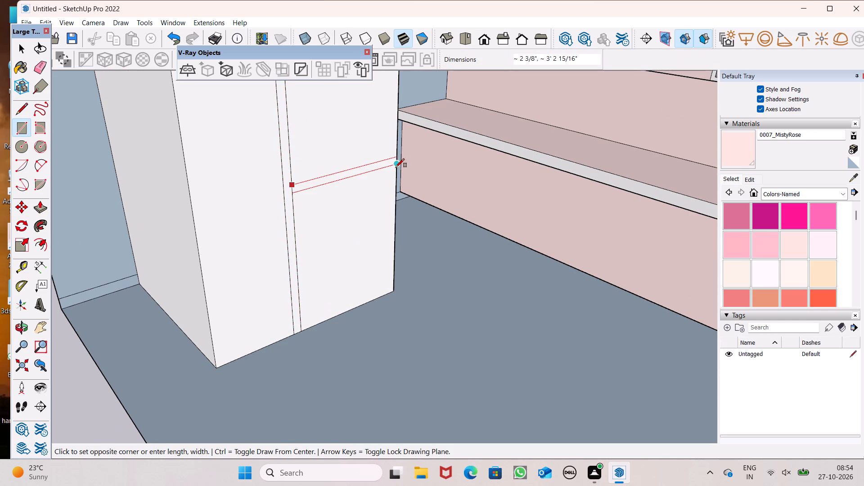
pyautogui.click(395, 167)
# Paint the vertical and horizontal strips on the tall box's front with the 0137_Black colour.
pyautogui.scroll(-1, 281, 355)
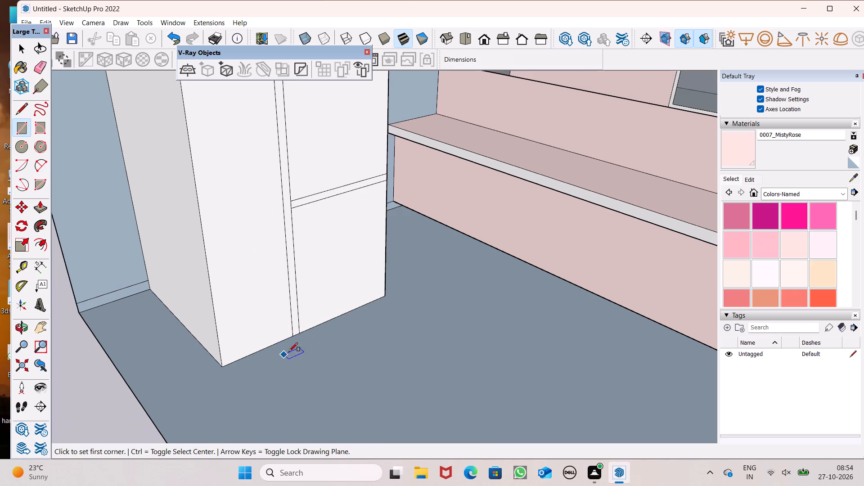
pyautogui.scroll(-7, 791, 256)
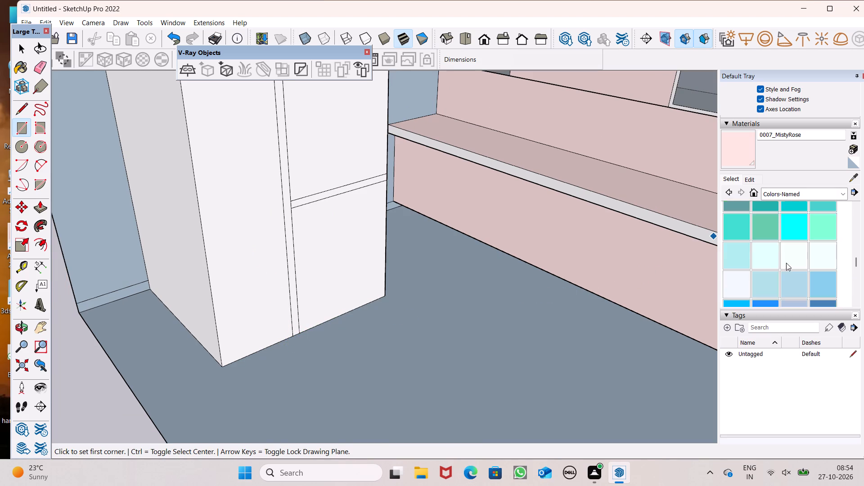
pyautogui.scroll(-11, 786, 263)
pyautogui.click(738, 229)
pyautogui.scroll(2, 220, 193)
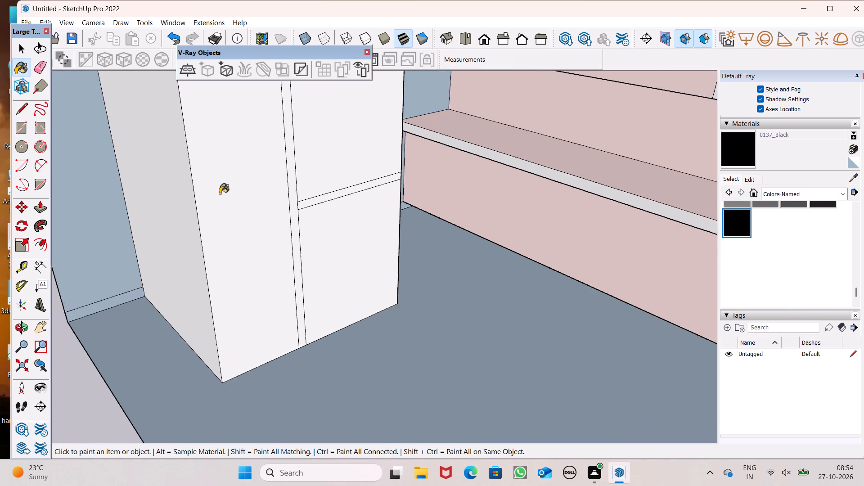
pyautogui.scroll(2, 220, 193)
pyautogui.click(315, 215)
pyautogui.click(348, 207)
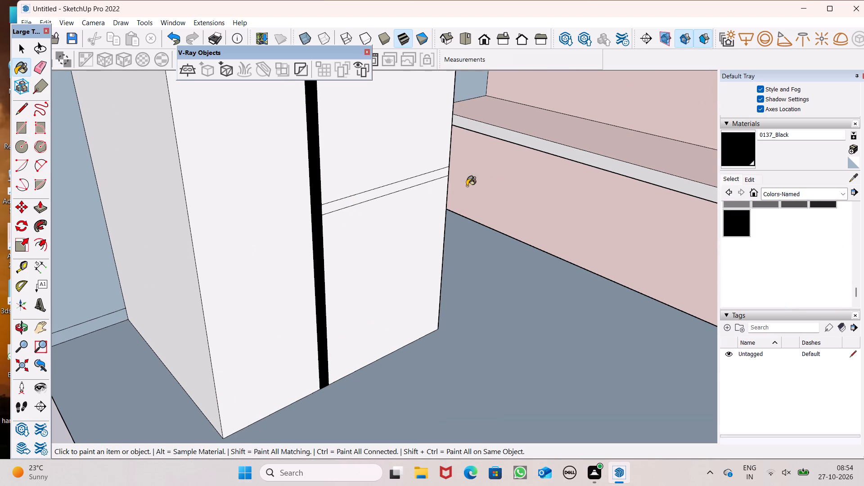
pyautogui.click(429, 180)
# Paint the tall box's front panels, sides and top with the Aluminum material from the Metal collection.
pyautogui.click(794, 192)
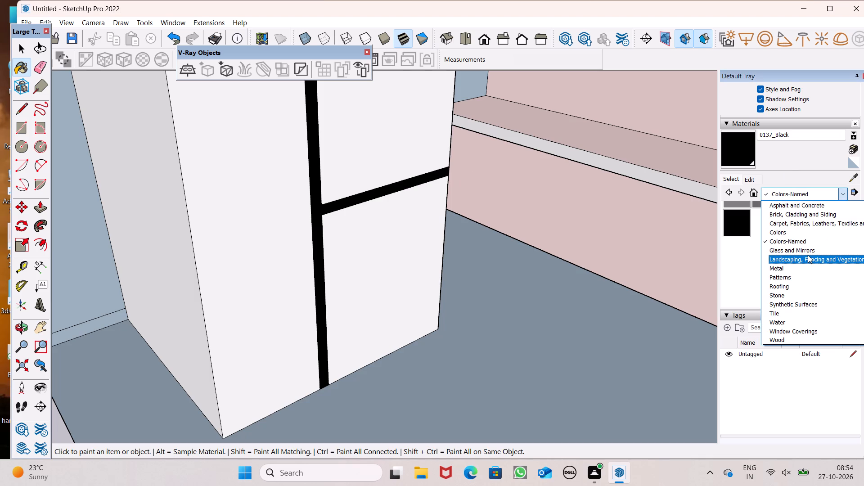
pyautogui.click(811, 267)
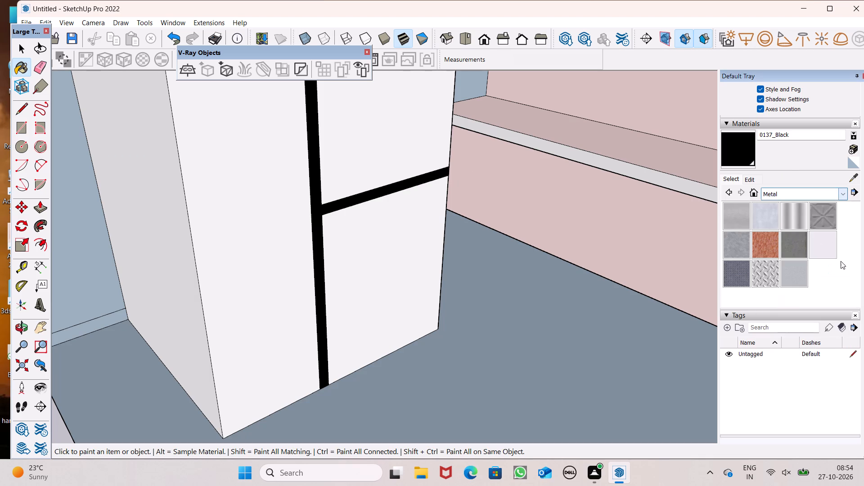
pyautogui.click(727, 216)
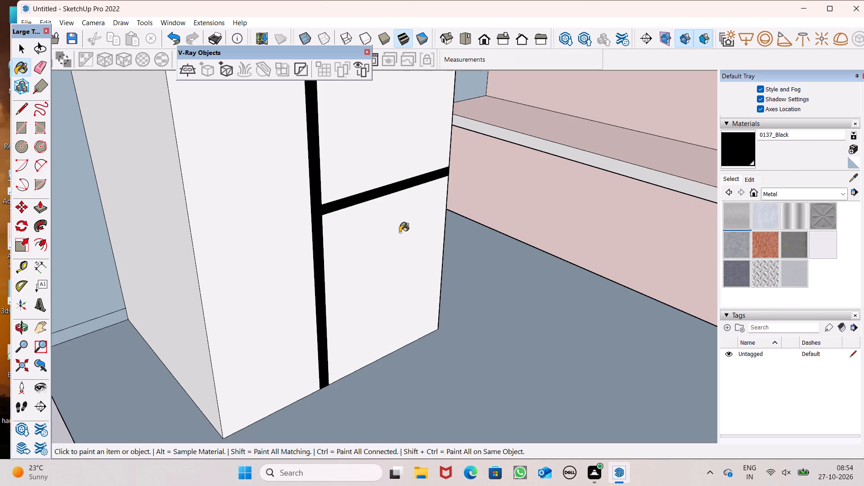
pyautogui.click(400, 232)
pyautogui.click(378, 166)
pyautogui.click(265, 194)
pyautogui.click(141, 201)
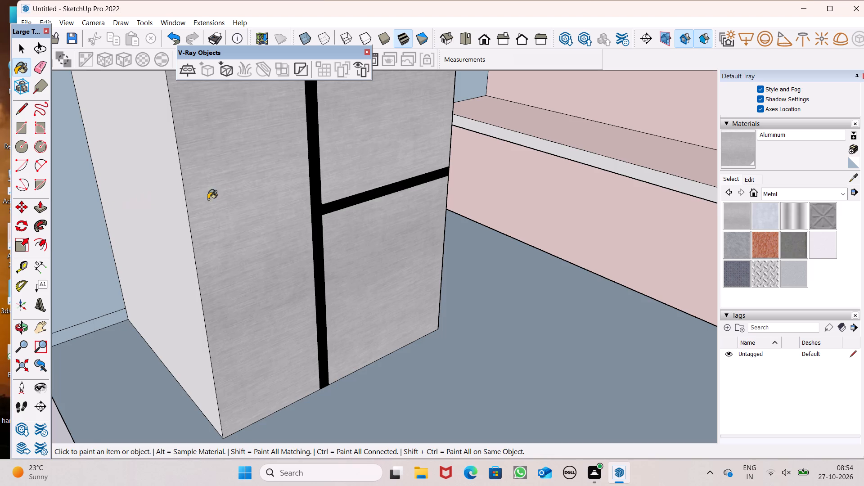
pyautogui.scroll(-8, 245, 235)
pyautogui.moveTo(315, 249); pyautogui.dragTo(234, 301, button='middle')
pyautogui.moveTo(189, 140); pyautogui.dragTo(194, 153)
pyautogui.scroll(6, 214, 220)
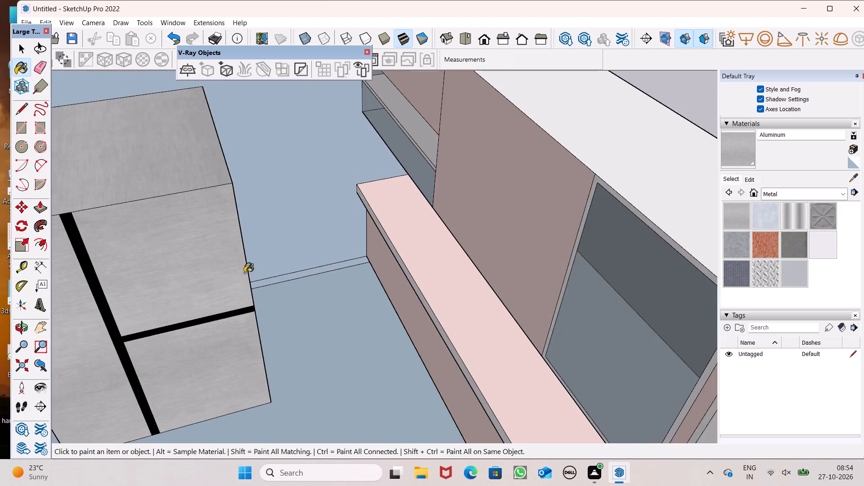
pyautogui.scroll(1, 244, 273)
pyautogui.moveTo(242, 271); pyautogui.dragTo(156, 263, button='middle')
pyautogui.click(214, 222)
# Draw a vertical line on the back base cabinet front, from the countertop's underside to the floor, near the counter's inside corner.
pyautogui.scroll(-7, 229, 195)
pyautogui.moveTo(178, 249); pyautogui.dragTo(437, 148, button='middle')
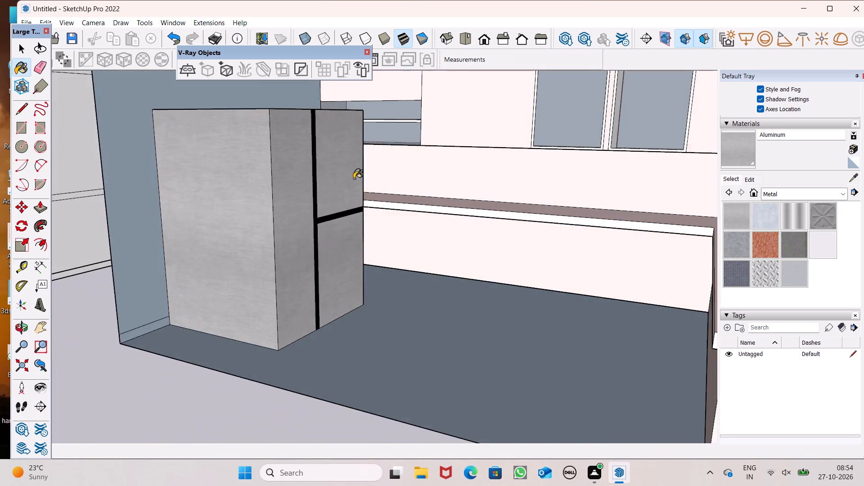
pyautogui.scroll(-10, 354, 181)
pyautogui.moveTo(299, 210); pyautogui.dragTo(340, 271, button='middle')
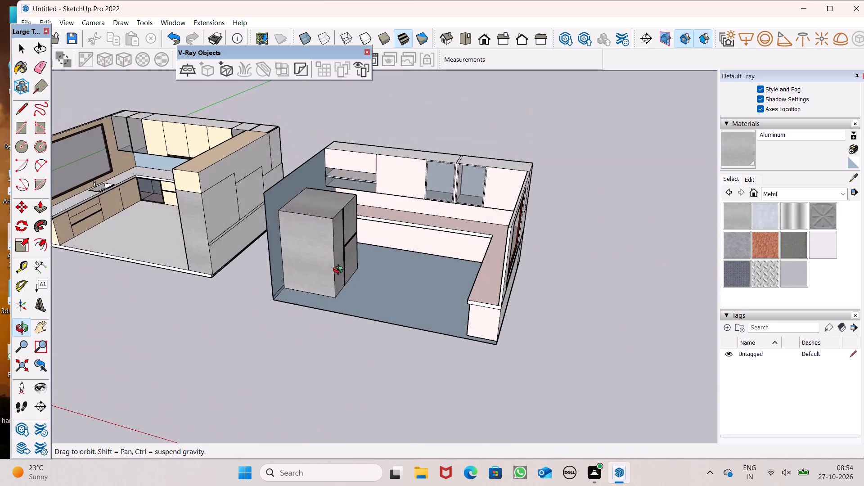
pyautogui.moveTo(340, 271); pyautogui.dragTo(426, 249, button='middle')
pyautogui.scroll(3, 433, 246)
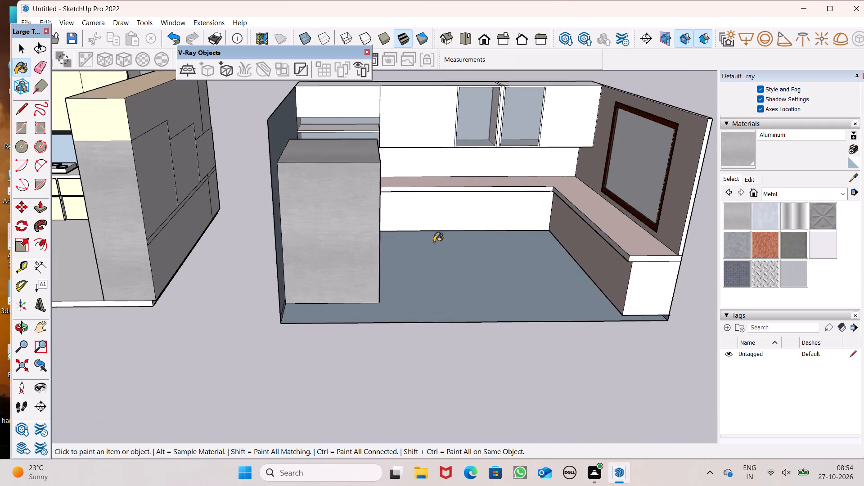
pyautogui.scroll(1, 434, 242)
pyautogui.moveTo(459, 242); pyautogui.dragTo(432, 189, button='middle')
pyautogui.scroll(1, 432, 189)
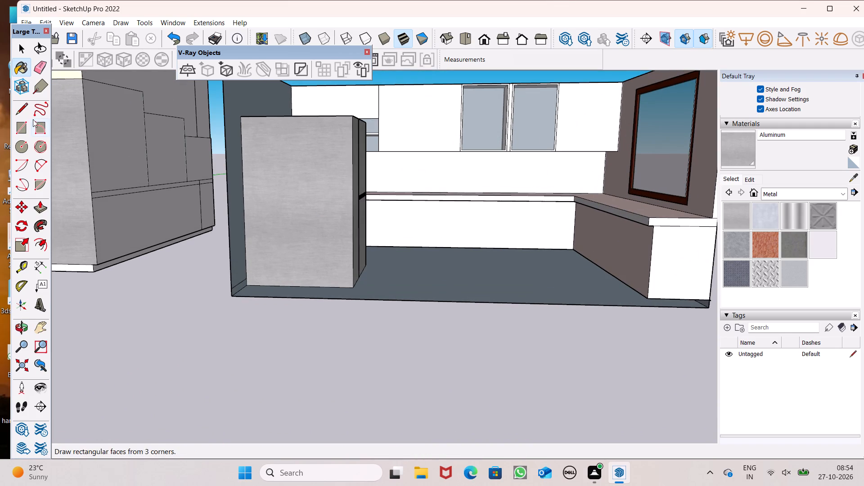
pyautogui.click(27, 111)
pyautogui.scroll(5, 631, 235)
pyautogui.scroll(3, 504, 216)
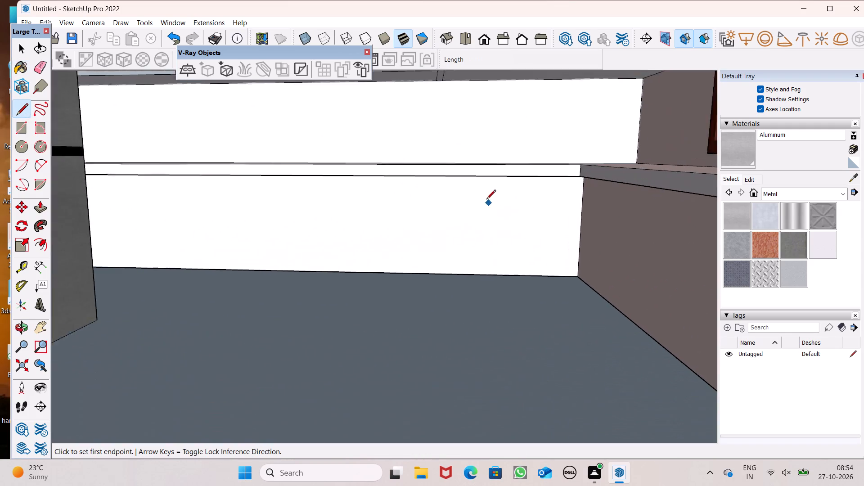
pyautogui.scroll(9, 486, 200)
pyautogui.moveTo(485, 192); pyautogui.dragTo(489, 161, button='middle')
pyautogui.moveTo(509, 155); pyautogui.dragTo(512, 172)
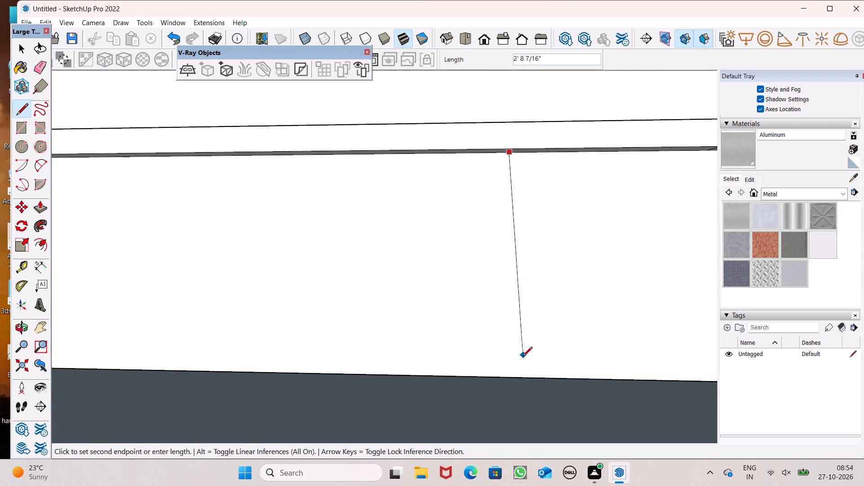
pyautogui.click(508, 377)
# Draw a second vertical line from countertop to floor on the back base cabinet front, near the tall box.
pyautogui.scroll(-6, 536, 307)
pyautogui.scroll(2, 243, 236)
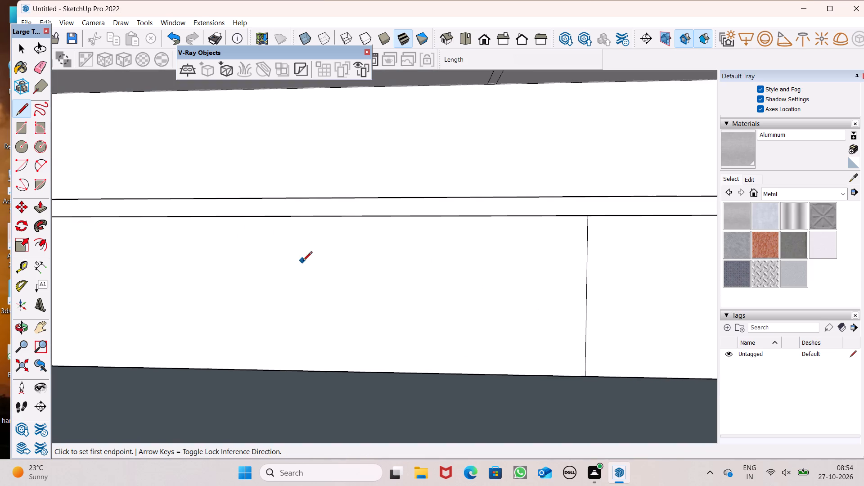
pyautogui.moveTo(303, 261); pyautogui.dragTo(321, 198, button='middle')
pyautogui.scroll(1, 321, 198)
pyautogui.scroll(-2, 270, 243)
pyautogui.moveTo(299, 253); pyautogui.dragTo(304, 392, button='middle')
pyautogui.scroll(-6, 309, 290)
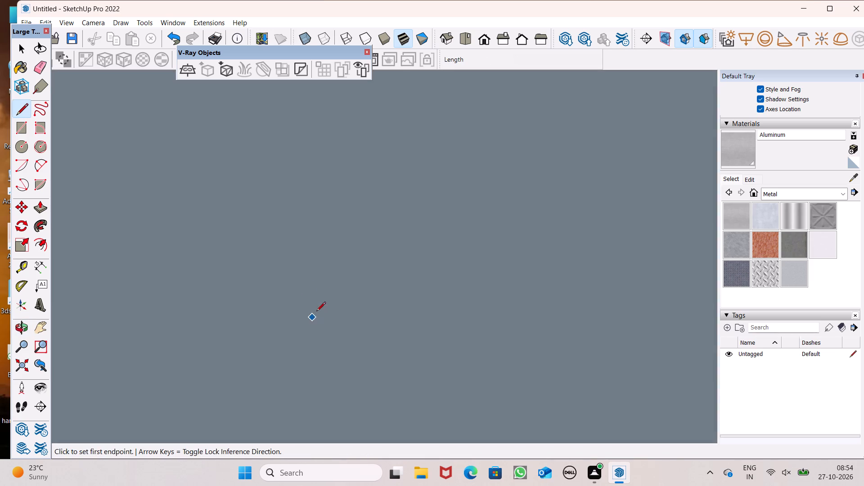
pyautogui.scroll(-20, 324, 281)
pyautogui.scroll(-2, 324, 281)
pyautogui.scroll(-5, 364, 205)
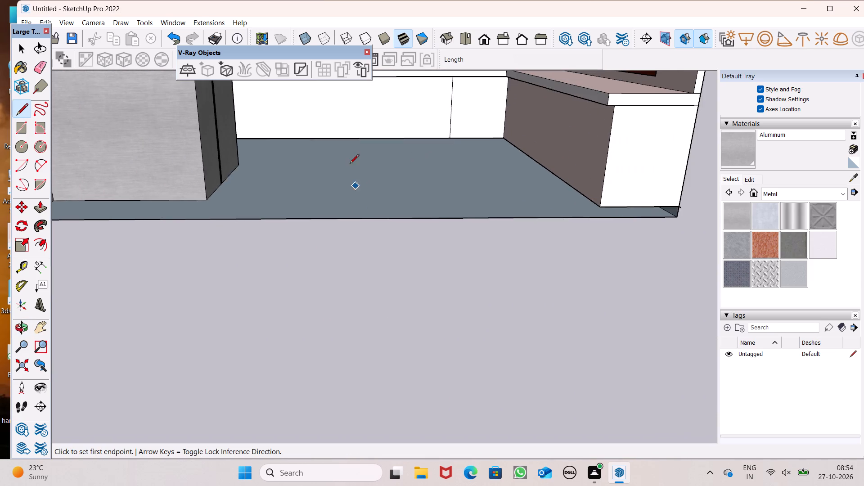
pyautogui.scroll(-5, 351, 181)
pyautogui.scroll(5, 333, 103)
pyautogui.moveTo(319, 120); pyautogui.dragTo(326, 72, button='middle')
pyautogui.scroll(4, 283, 135)
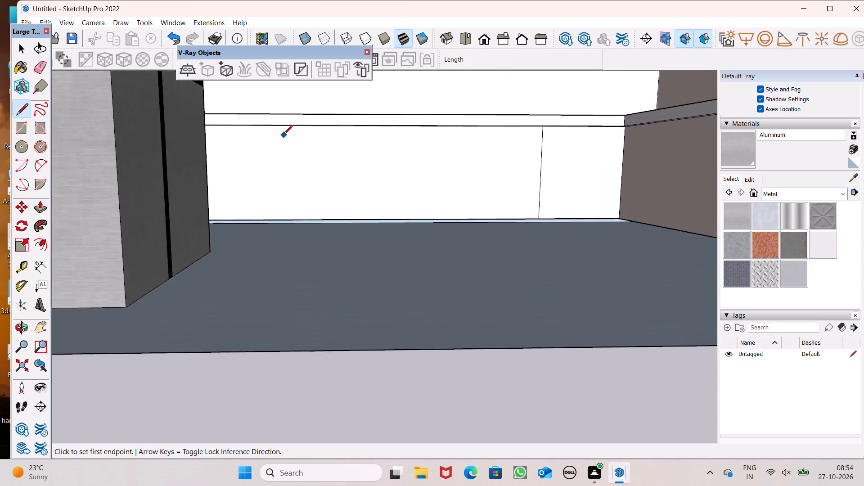
pyautogui.scroll(2, 283, 135)
pyautogui.click(271, 125)
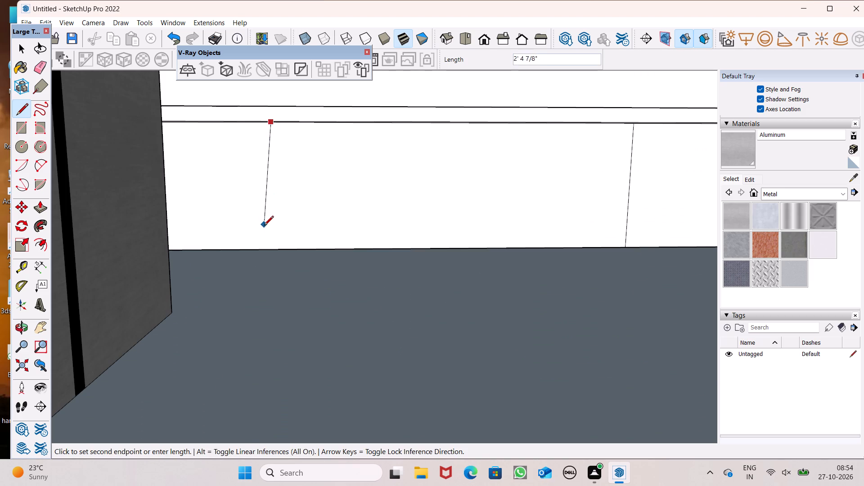
pyautogui.click(271, 248)
# Draw a third vertical line, 3' long, between the two existing dividers on the back base cabinet front.
pyautogui.moveTo(445, 153); pyautogui.dragTo(451, 127, button='middle')
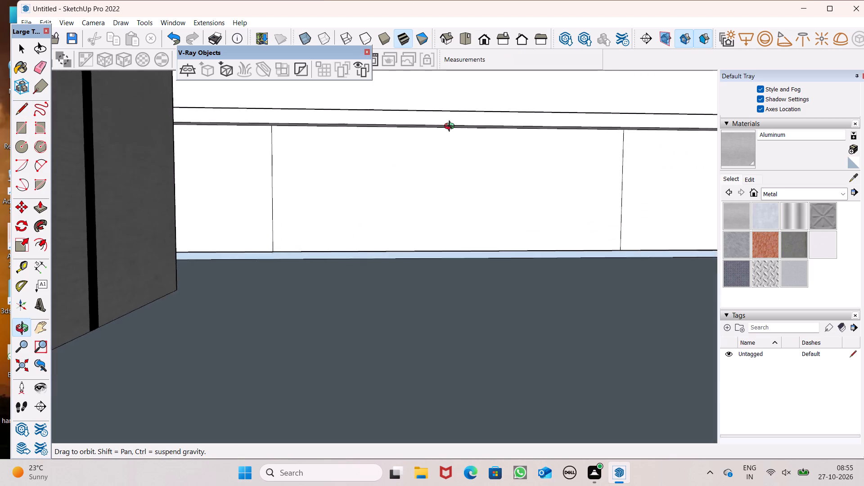
pyautogui.moveTo(451, 127); pyautogui.dragTo(441, 126, button='middle')
pyautogui.scroll(6, 427, 134)
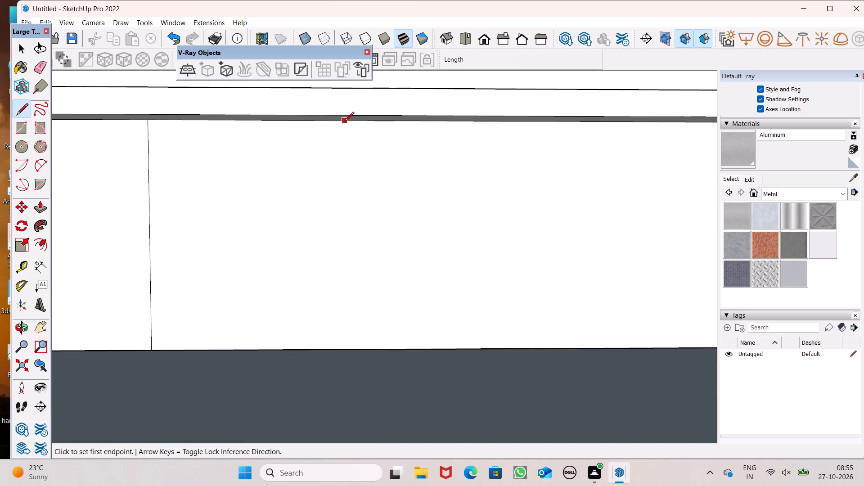
pyautogui.moveTo(344, 122); pyautogui.dragTo(344, 126)
pyautogui.click(346, 351)
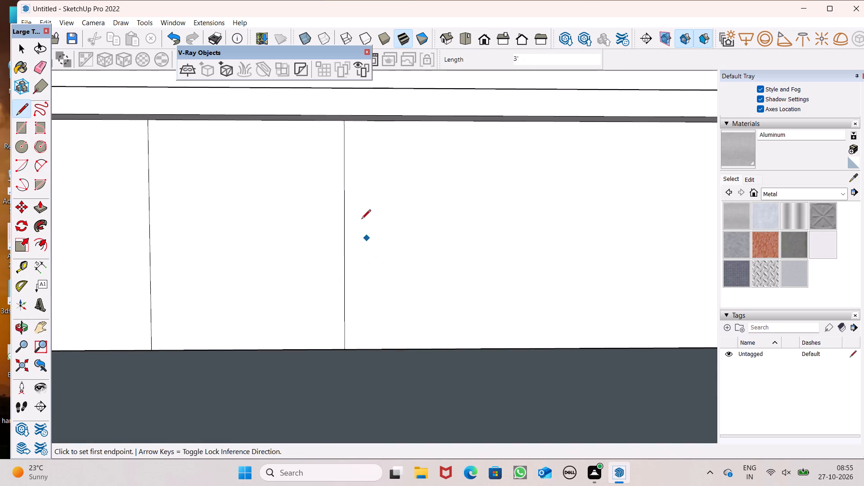
# Draw a horizontal line about 6' 1 3/8" long across the wide base cabinet section, splitting it into two drawer fronts.
pyautogui.click(346, 229)
pyautogui.scroll(-2, 325, 225)
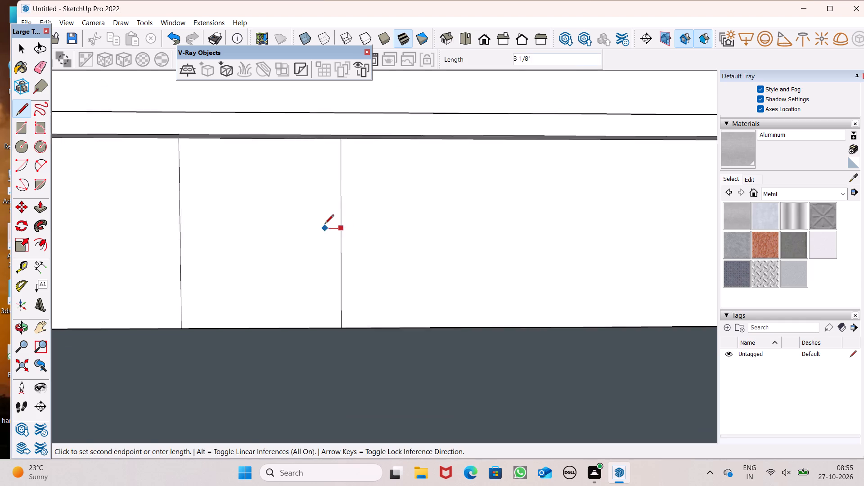
pyautogui.scroll(-3, 324, 225)
pyautogui.click(619, 226)
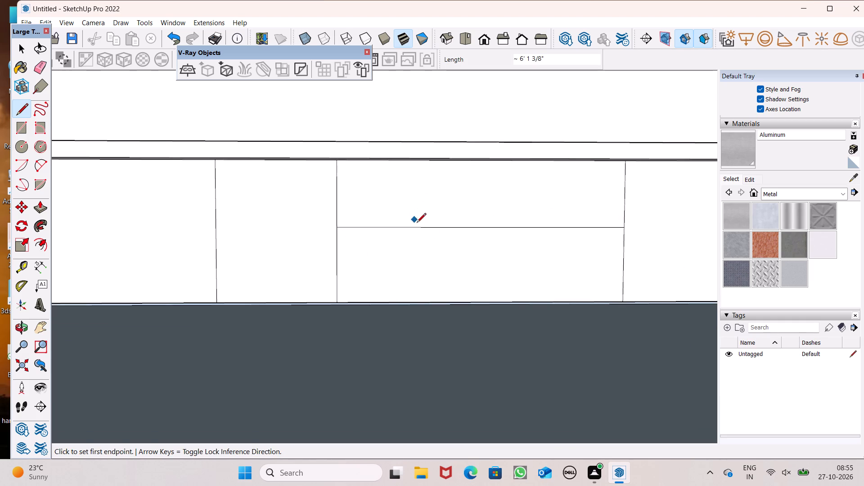
pyautogui.click(338, 234)
pyautogui.press('space')
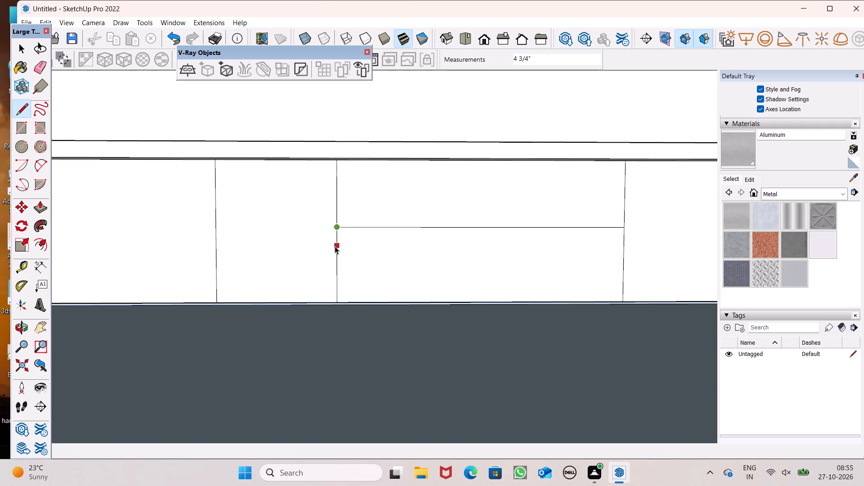
# Draw a handle rectangle about 3' 11 3/8" by 2 5/8" just below the horizontal divider on the lower drawer front.
pyautogui.click(22, 127)
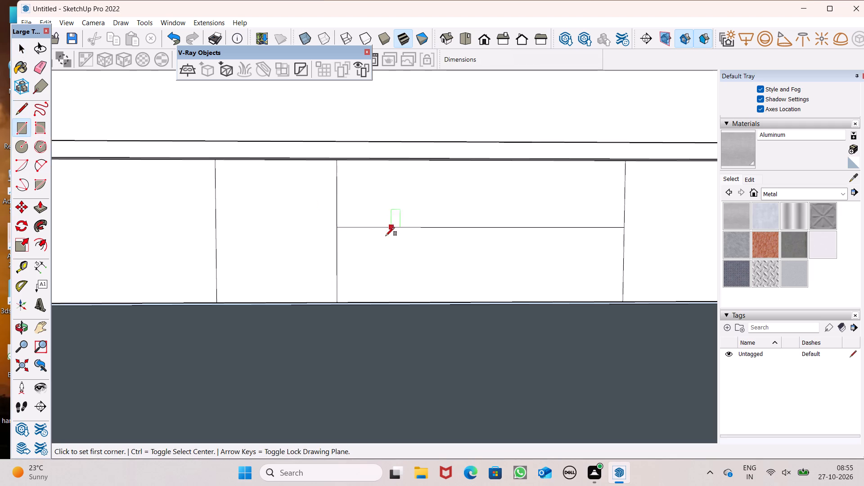
pyautogui.moveTo(381, 235); pyautogui.dragTo(386, 235)
pyautogui.moveTo(566, 246); pyautogui.dragTo(571, 241)
# Paint the drawer handle rectangle with Color M08 from the Colors collection.
pyautogui.click(814, 194)
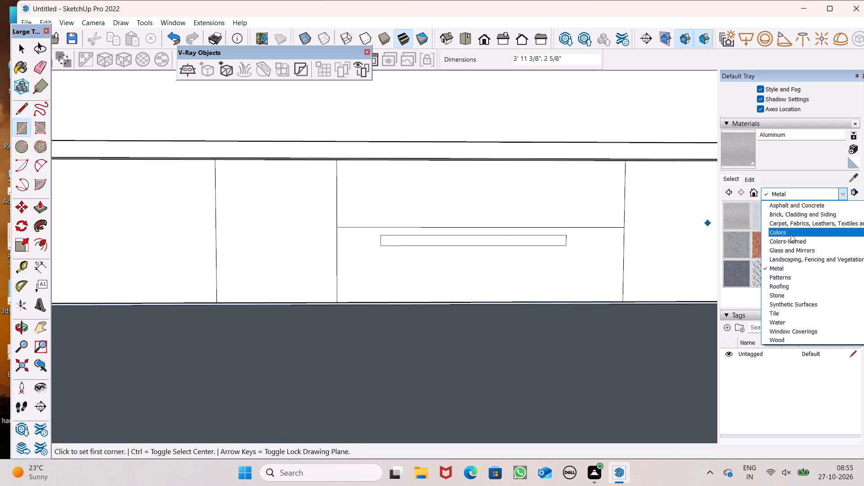
pyautogui.click(791, 232)
pyautogui.scroll(-20, 782, 250)
pyautogui.scroll(-6, 782, 250)
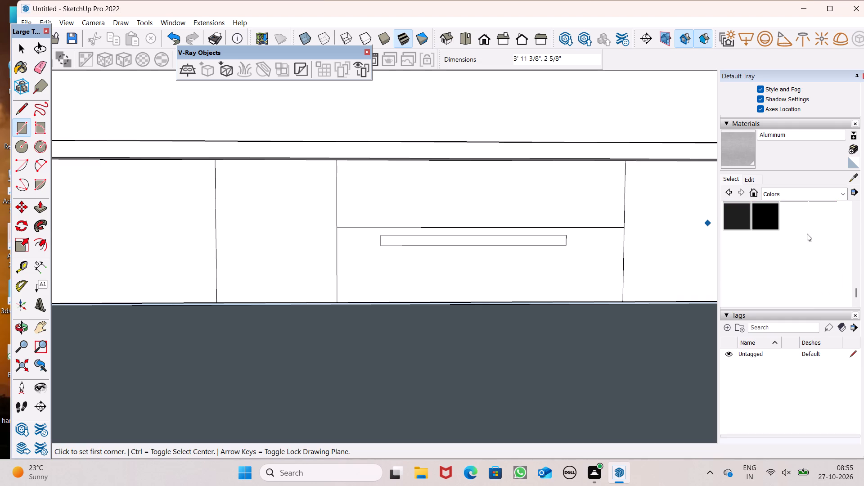
pyautogui.click(736, 224)
pyautogui.scroll(3, 502, 223)
pyautogui.click(490, 244)
pyautogui.scroll(-7, 476, 202)
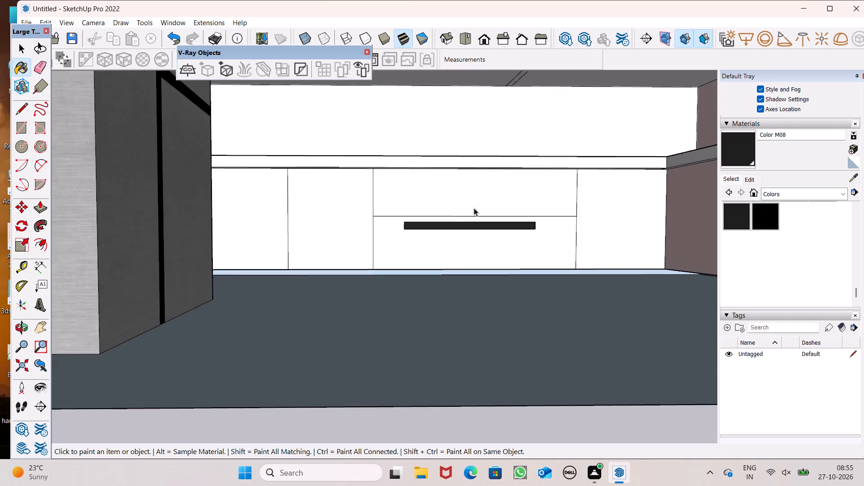
pyautogui.press('space')
pyautogui.press('space')
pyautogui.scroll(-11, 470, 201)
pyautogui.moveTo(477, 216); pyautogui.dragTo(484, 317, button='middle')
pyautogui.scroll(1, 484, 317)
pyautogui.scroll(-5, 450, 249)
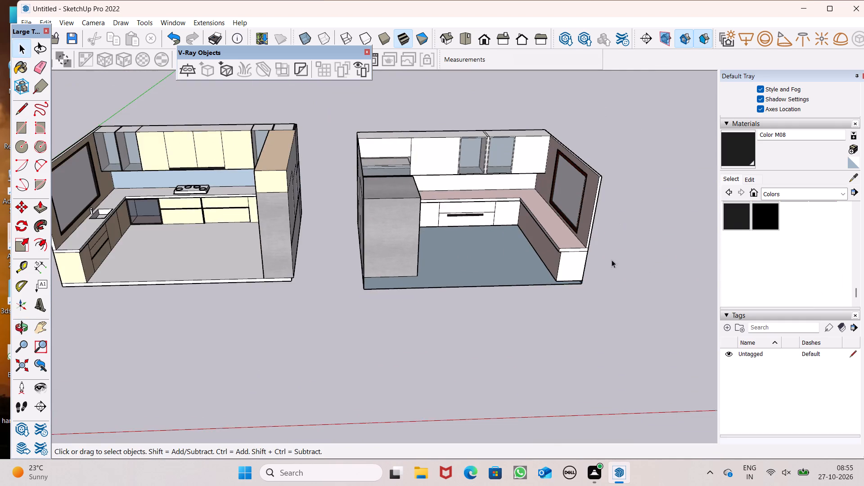
# Examine the second kitchen's cabinets, counter and window from the front at a low viewing angle.
pyautogui.scroll(4, 612, 243)
pyautogui.scroll(2, 567, 242)
pyautogui.scroll(-3, 567, 250)
pyautogui.moveTo(571, 259); pyautogui.dragTo(564, 219, button='middle')
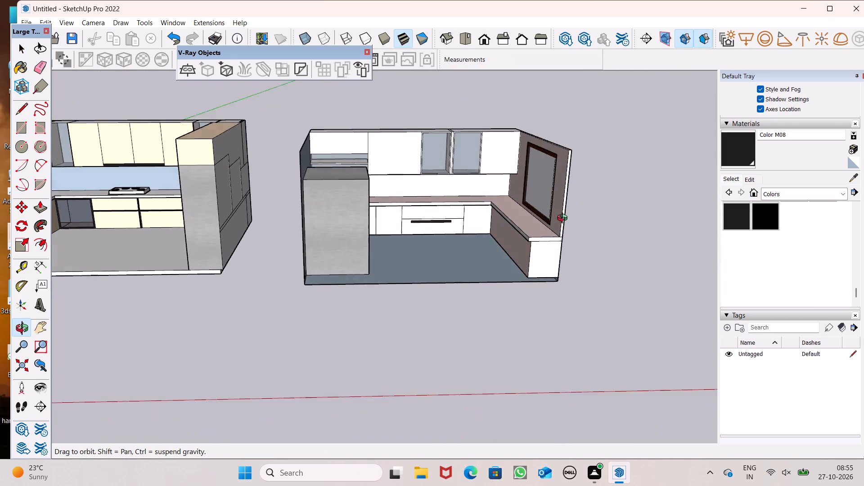
pyautogui.moveTo(564, 219); pyautogui.dragTo(537, 185, button='middle')
pyautogui.scroll(-1, 535, 207)
pyautogui.scroll(3, 465, 210)
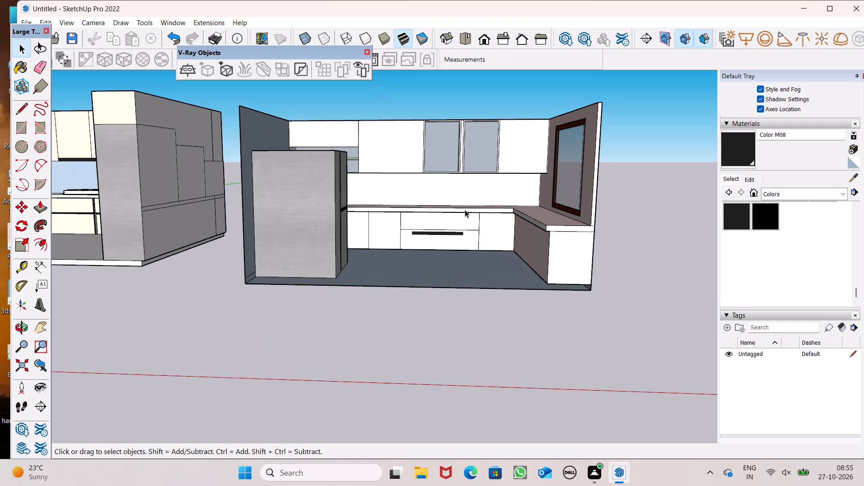
pyautogui.scroll(-3, 466, 209)
pyautogui.scroll(2, 350, 217)
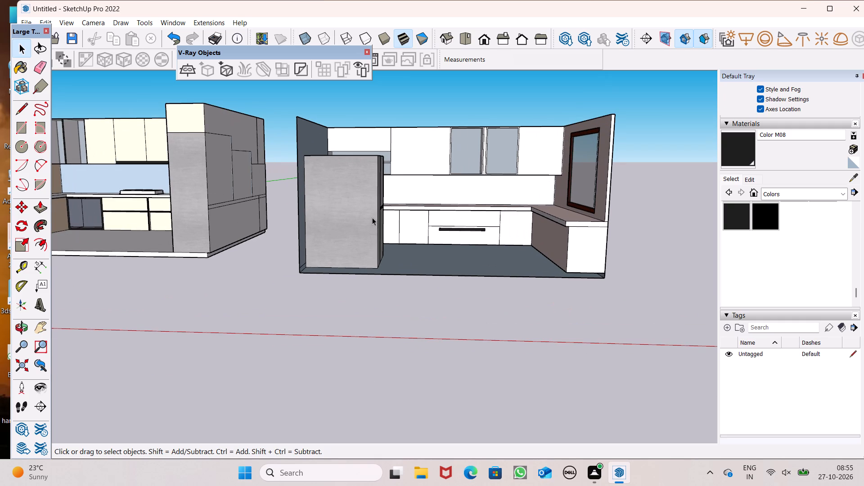
# Save the model in the Documents folder as a SketchUp file named "l,u shape kitchen".
pyautogui.hotkey('ctrl', 's')
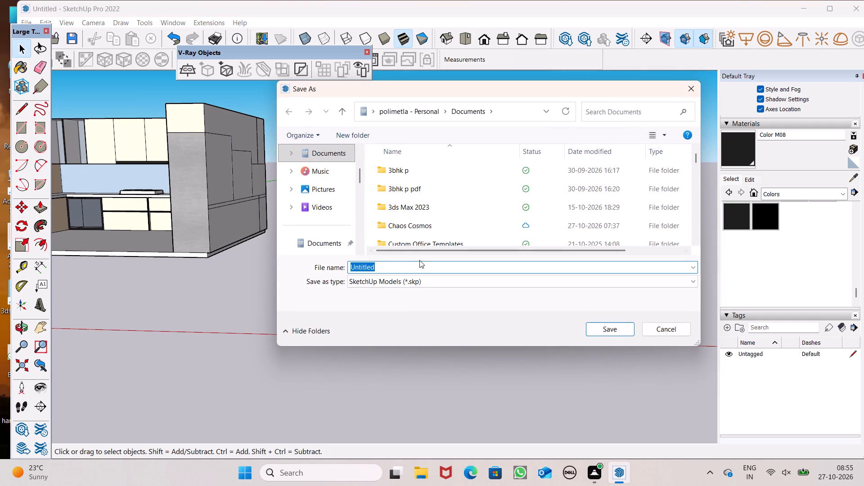
pyautogui.press('BackSpace')
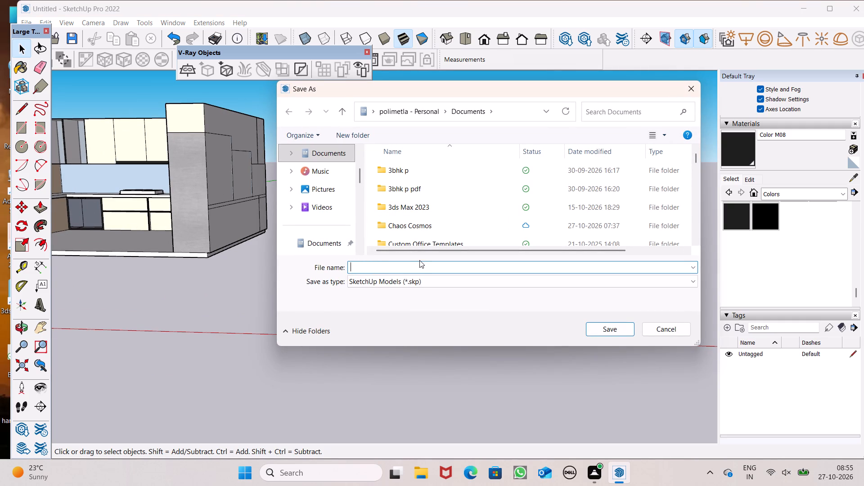
pyautogui.press('l')
pyautogui.press(',')
pyautogui.write('u shape l')
pyautogui.press('BackSpace')
pyautogui.write('kitchen')
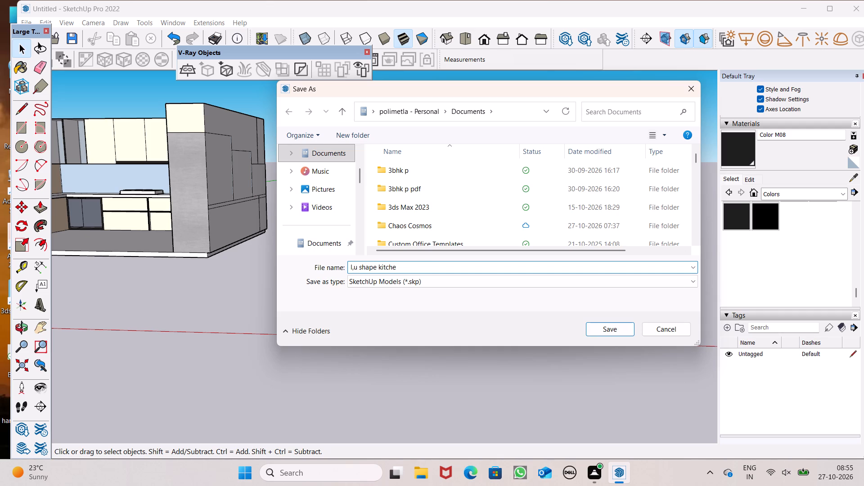
pyautogui.press('Return')
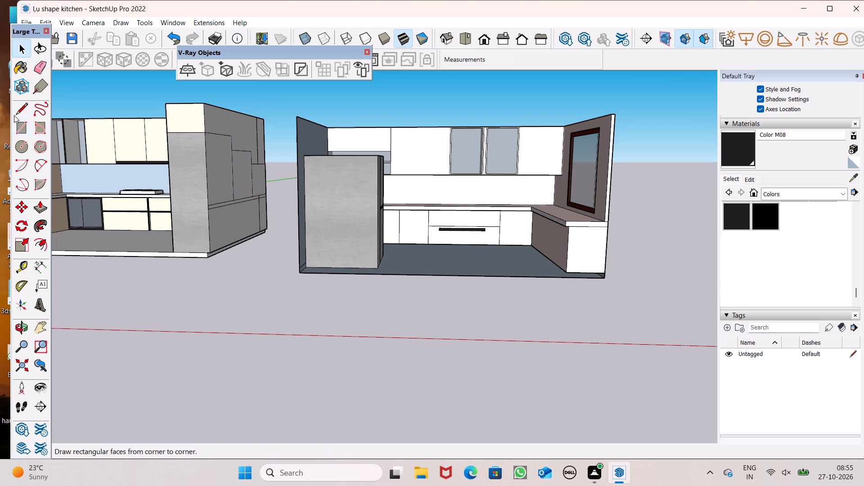
# Export a view showing both kitchens as a 2D JPEG image named "l,u shape kitchen" in the Documents folder.
pyautogui.scroll(-6, 290, 176)
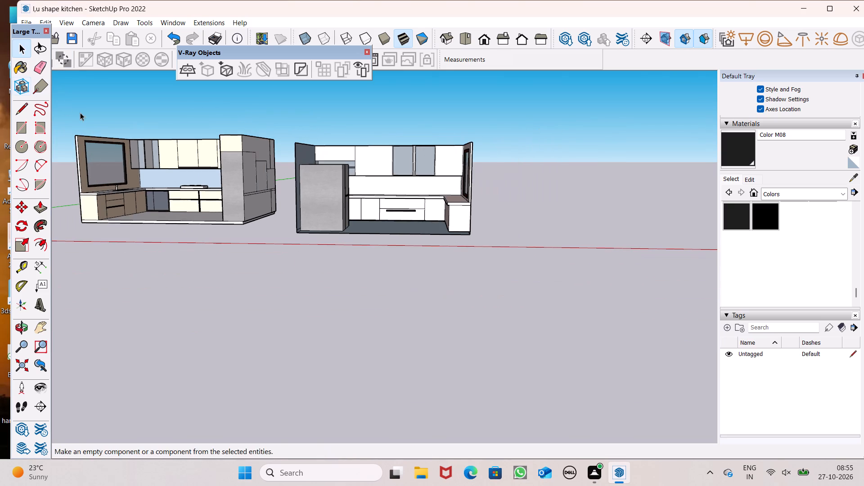
pyautogui.scroll(5, 68, 108)
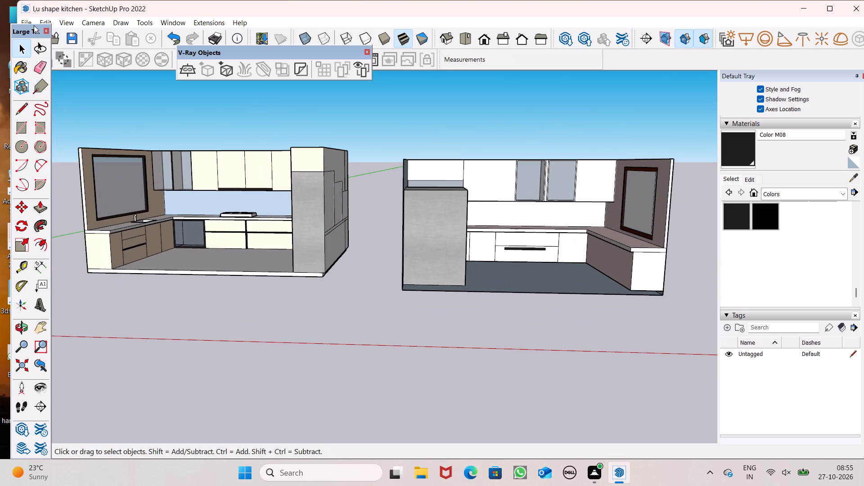
pyautogui.click(27, 19)
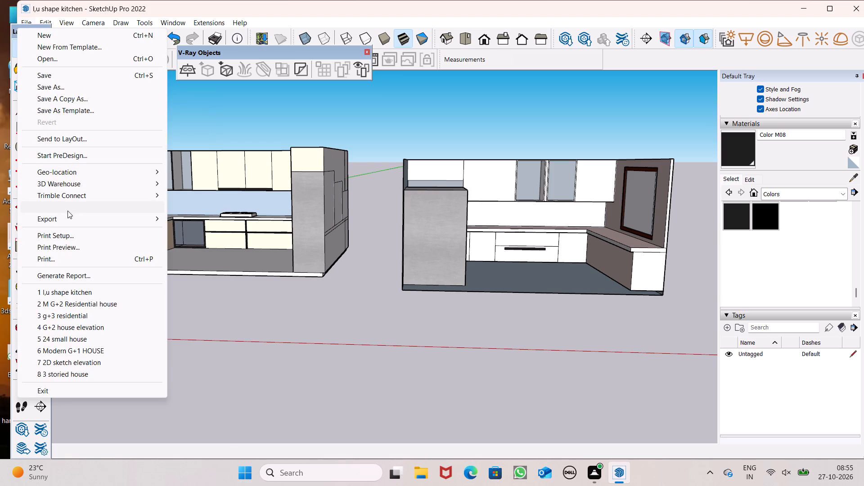
pyautogui.click(66, 216)
pyautogui.click(188, 234)
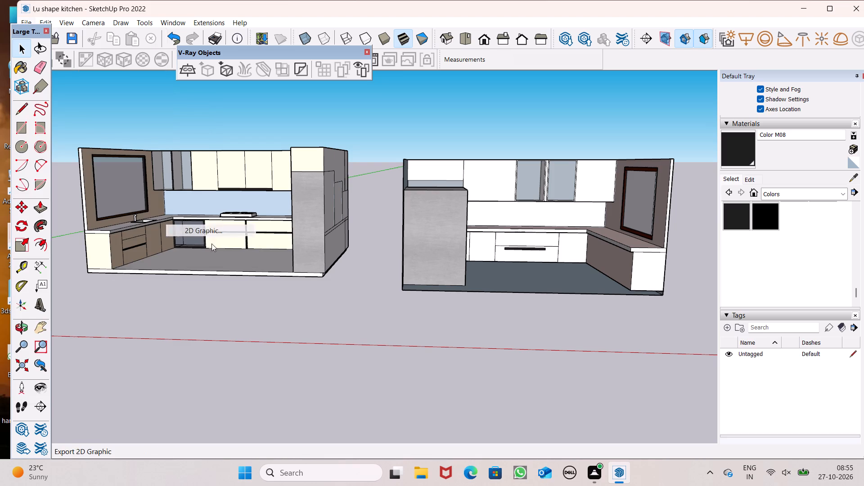
pyautogui.press('Print')
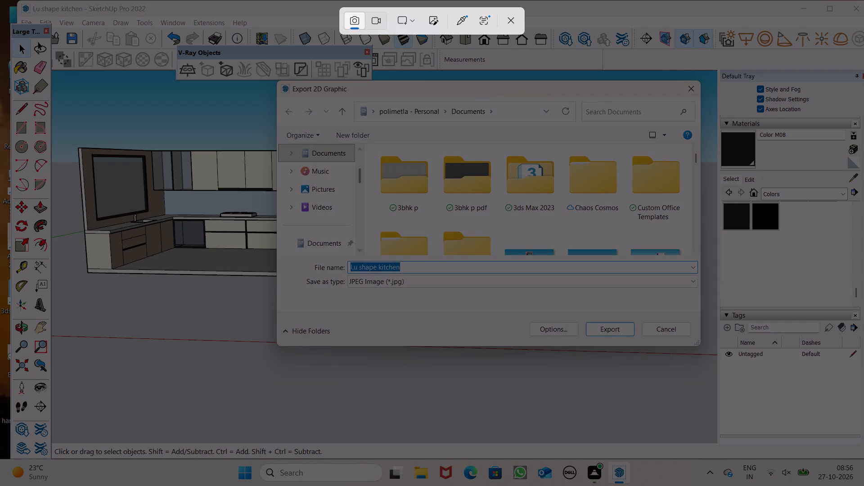
pyautogui.click(629, 334)
pyautogui.click(520, 18)
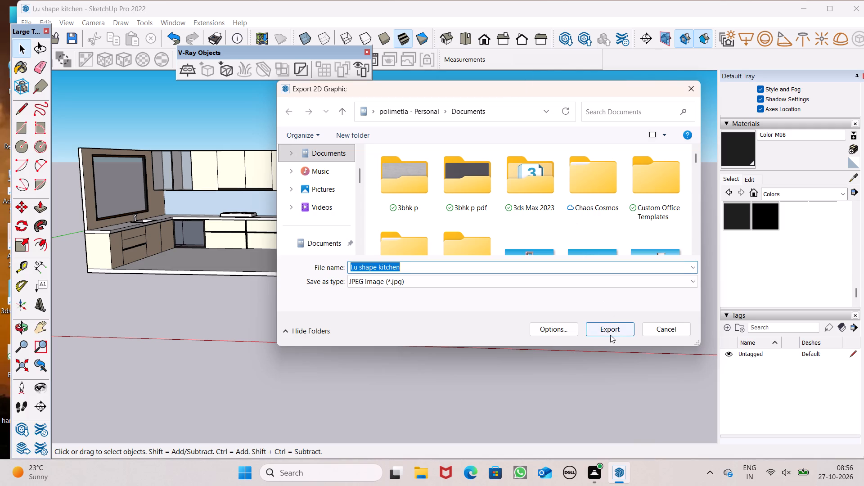
pyautogui.click(610, 333)
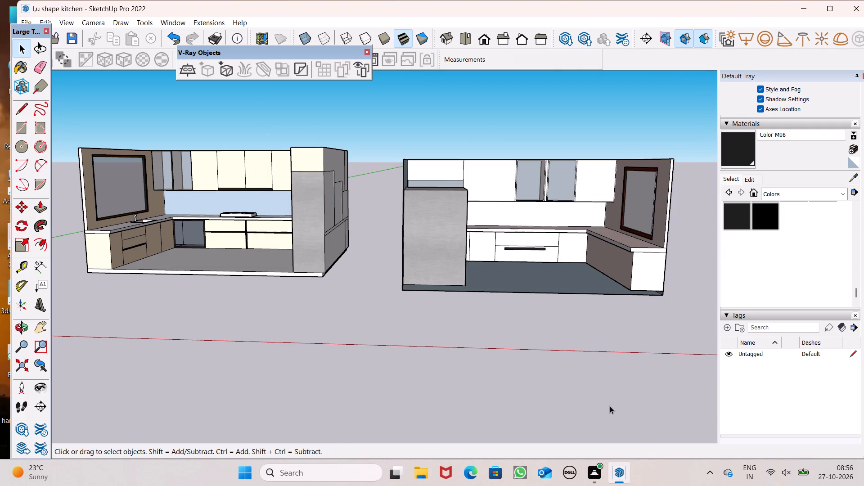